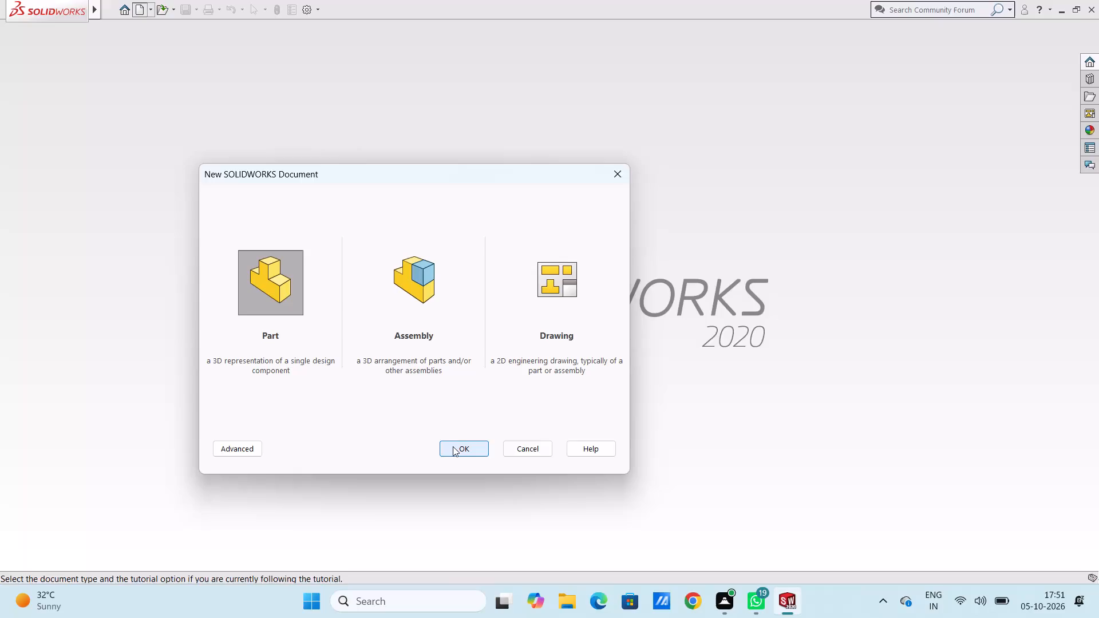
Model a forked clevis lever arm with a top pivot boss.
Create a new part document.
{"action": "left_click", "coordinate": [453, 446]}
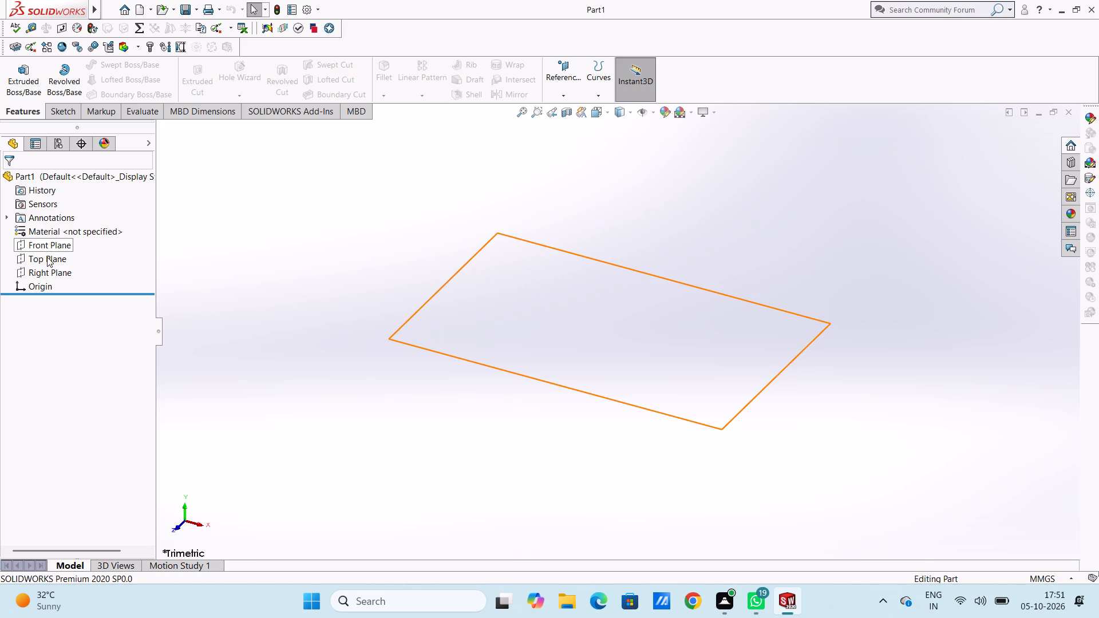
Open a new sketch on the Right Plane.
{"action": "left_click", "coordinate": [52, 268]}
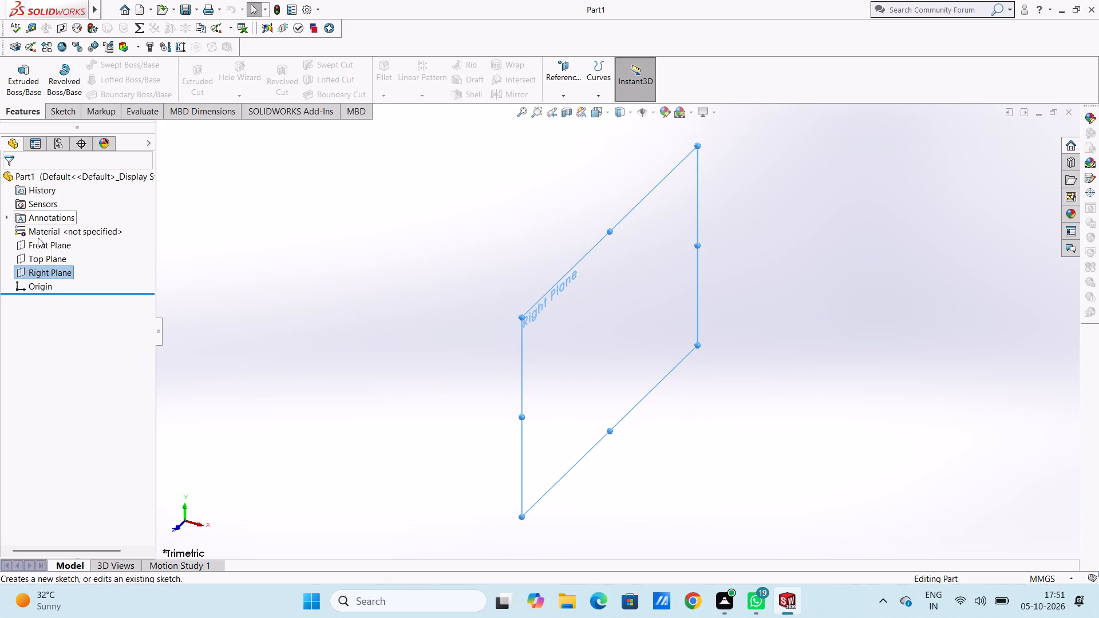
{"action": "left_click", "coordinate": [107, 274]}
{"action": "left_click", "coordinate": [70, 270]}
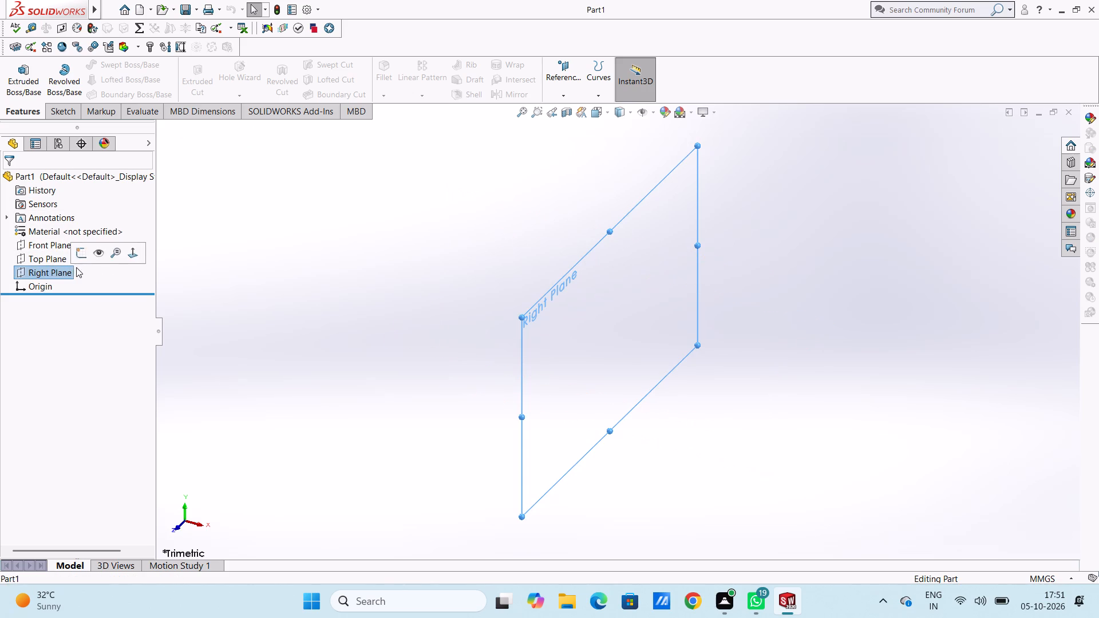
{"action": "left_click", "coordinate": [97, 274]}
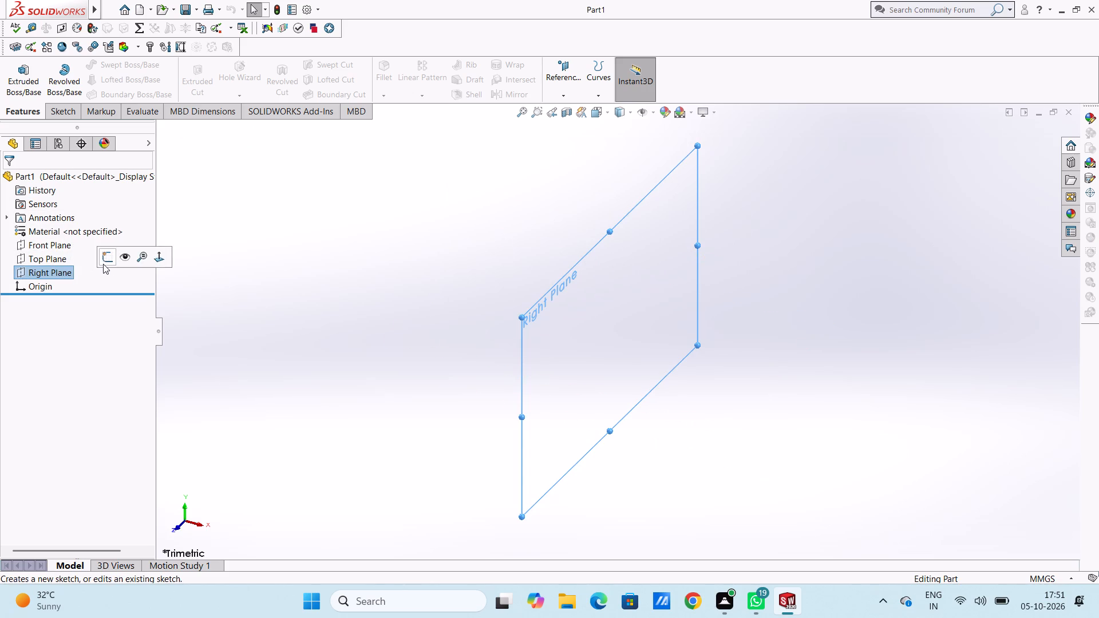
{"action": "left_click", "coordinate": [103, 264]}
{"action": "left_click", "coordinate": [252, 320]}
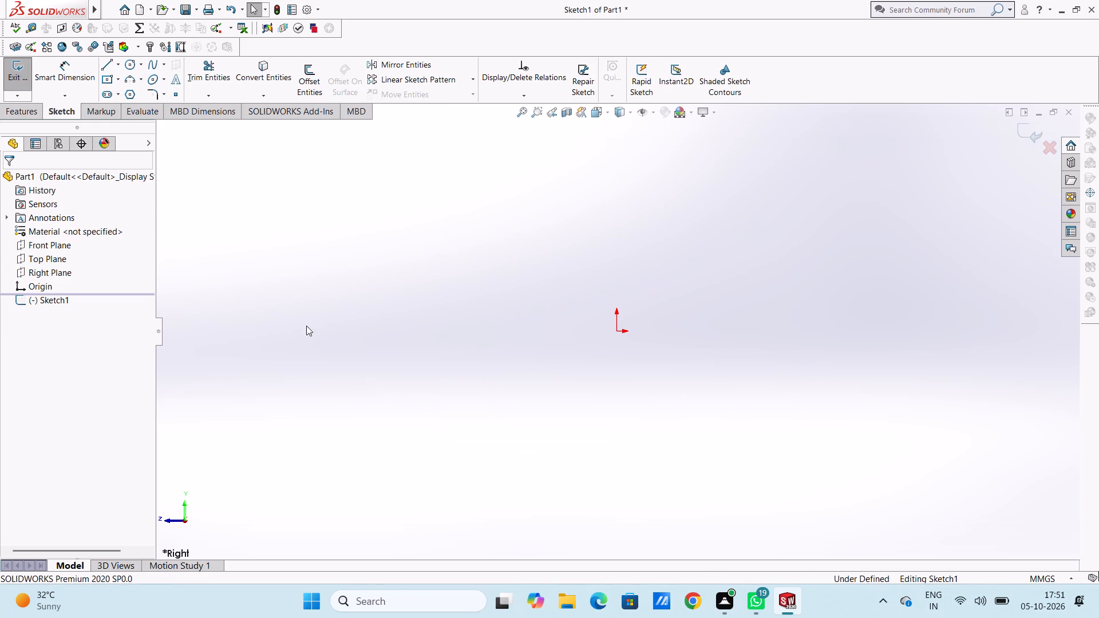
Sketch two concentric circles centred on the origin, the inner with a 15 mm radius and the outer about 33 mm.
{"action": "left_click", "coordinate": [132, 66]}
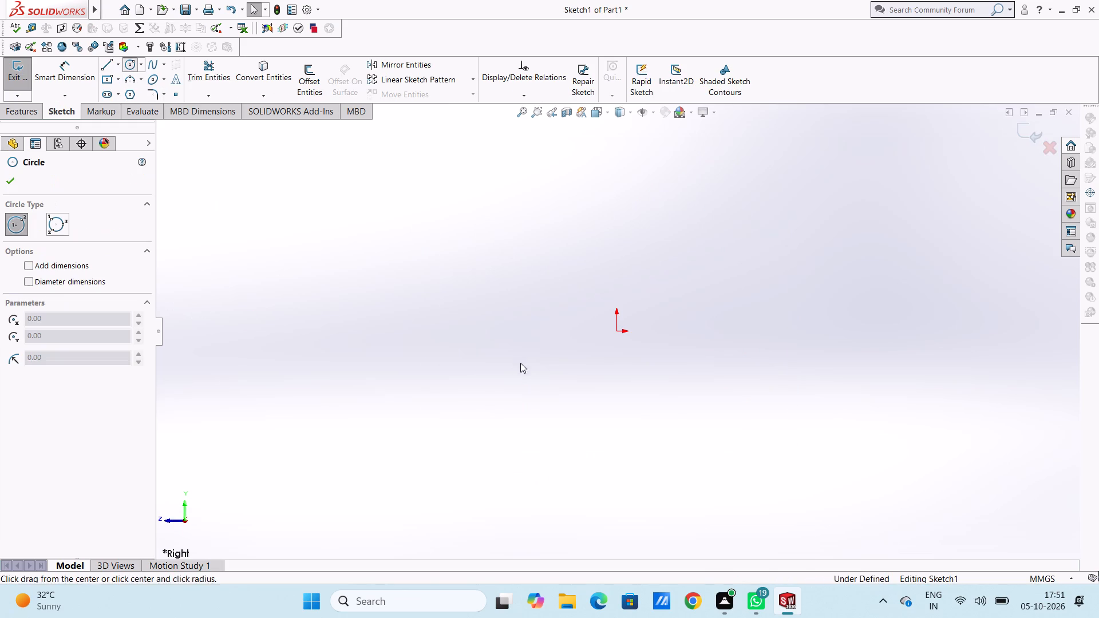
{"action": "left_click", "coordinate": [616, 332]}
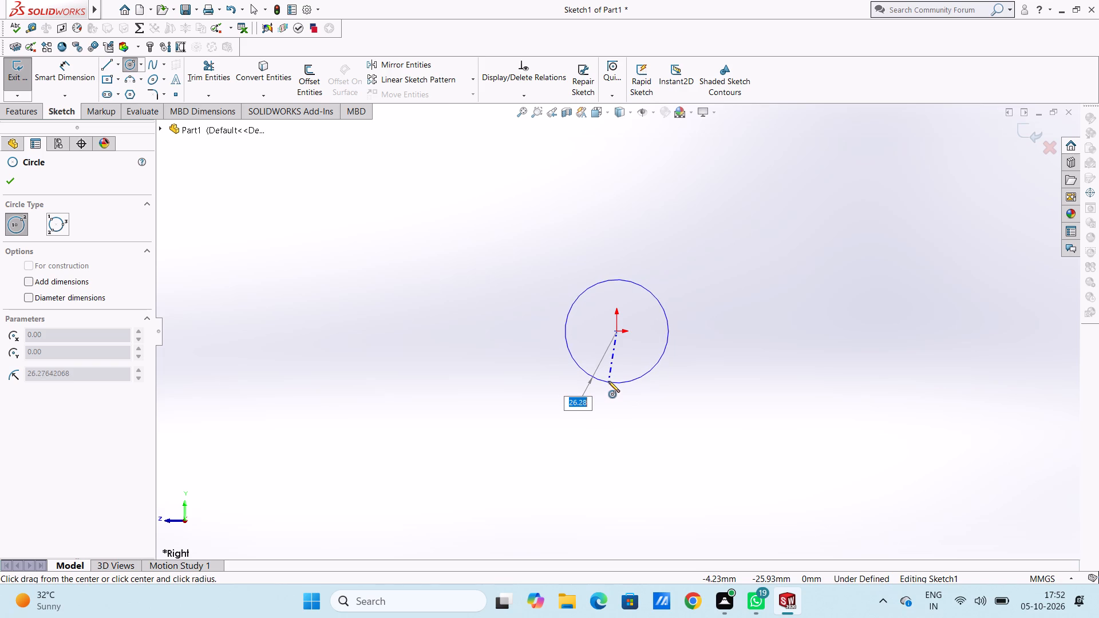
{"action": "type", "text": "15"}
{"action": "key", "text": "Return"}
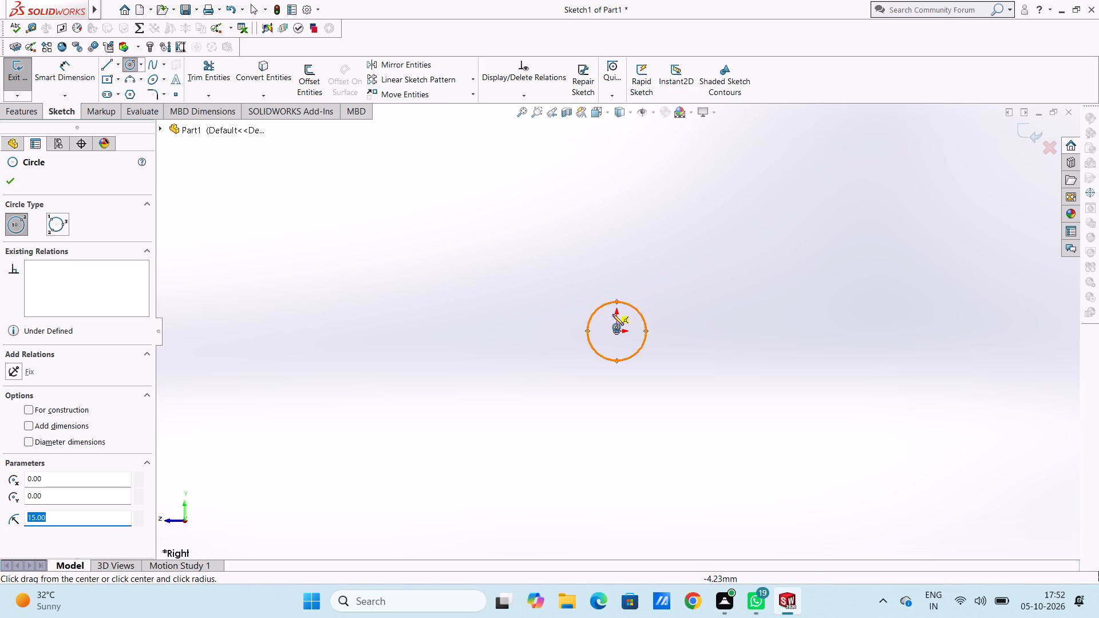
{"action": "left_click", "coordinate": [615, 330]}
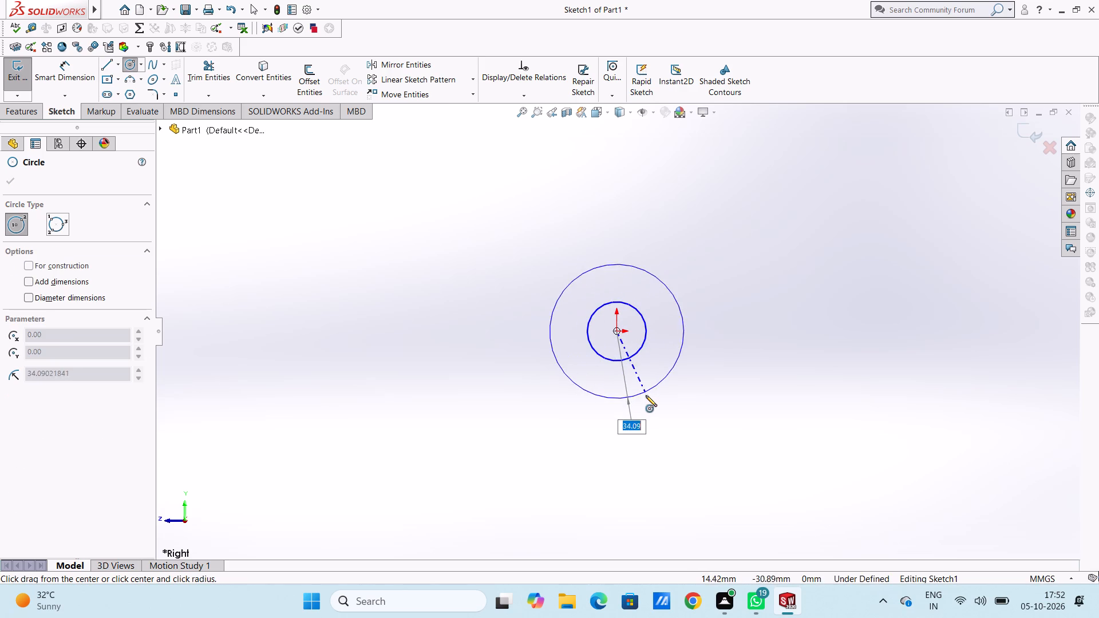
{"action": "left_click", "coordinate": [639, 392]}
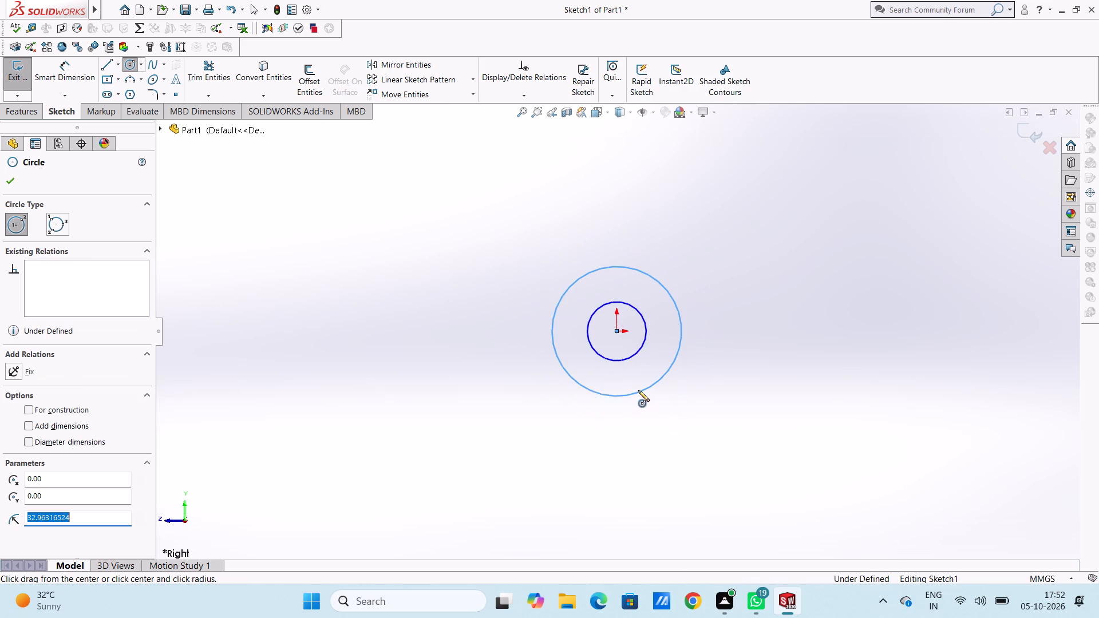
{"action": "left_click", "coordinate": [8, 182]}
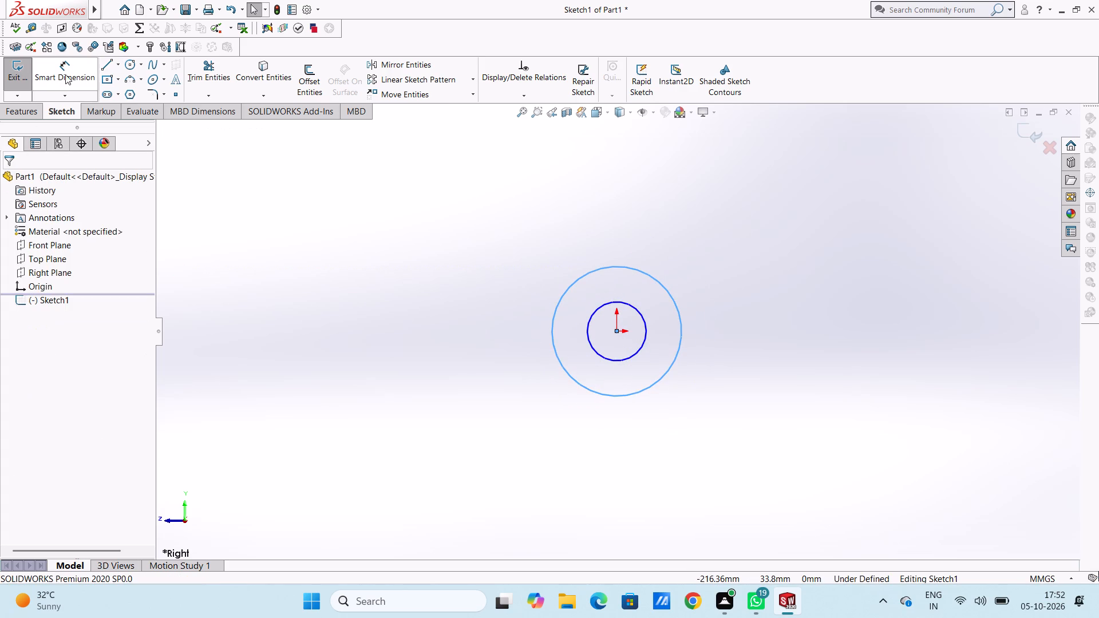
Dimension the inner circle's diameter at 30 mm and the outer circle's diameter at 56 mm.
{"action": "left_click", "coordinate": [65, 74]}
{"action": "left_click", "coordinate": [620, 360]}
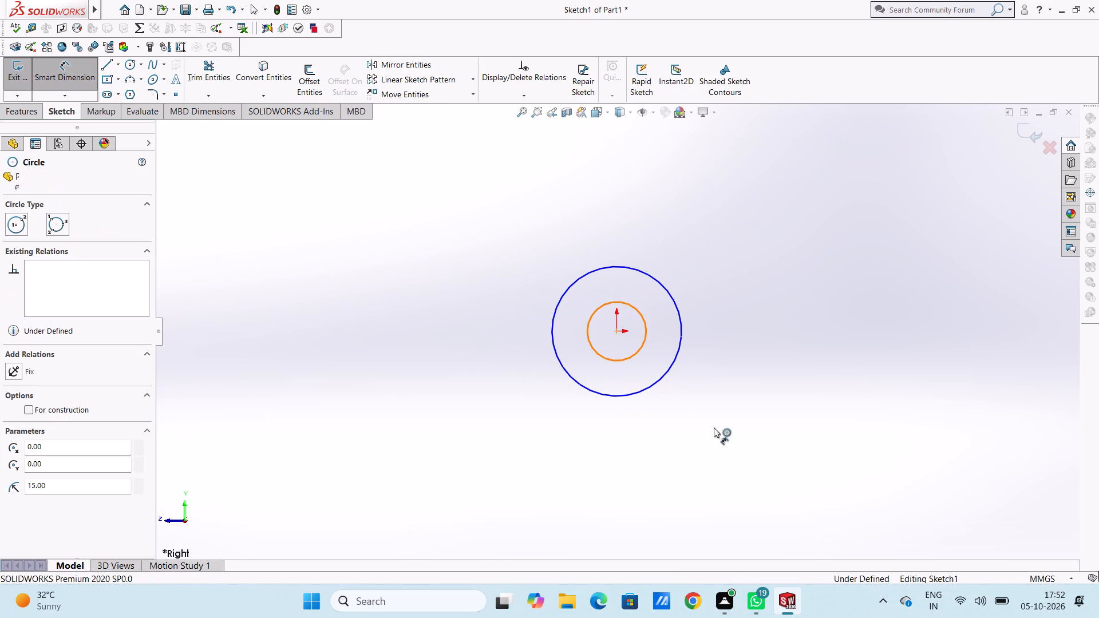
{"action": "left_click", "coordinate": [775, 454]}
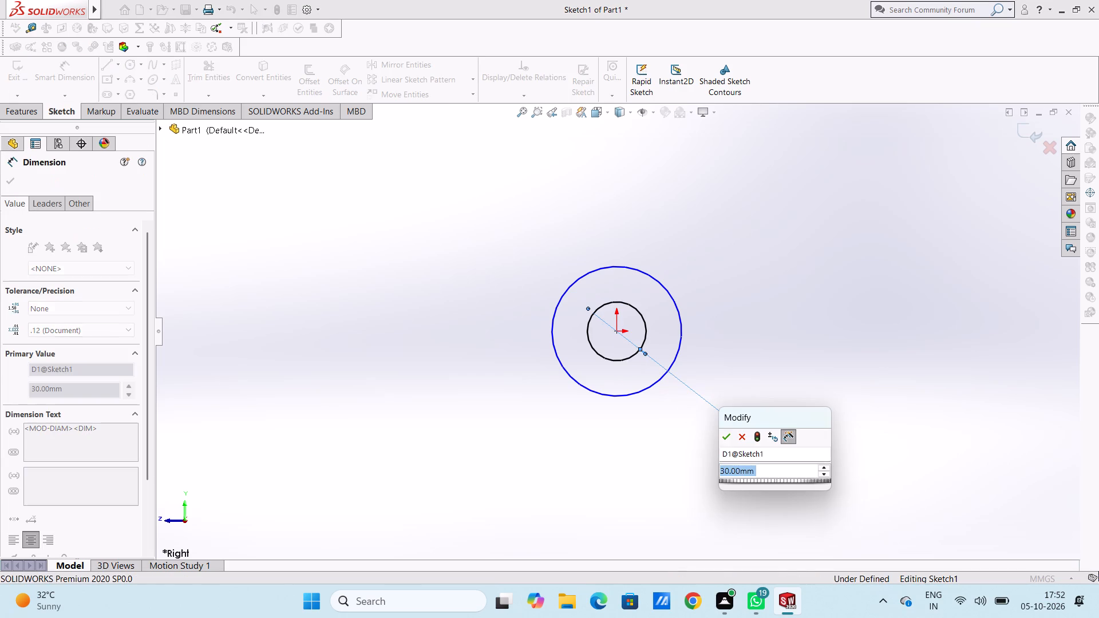
{"action": "left_click", "coordinate": [724, 437]}
{"action": "left_click", "coordinate": [684, 441]}
{"action": "left_click", "coordinate": [657, 386]}
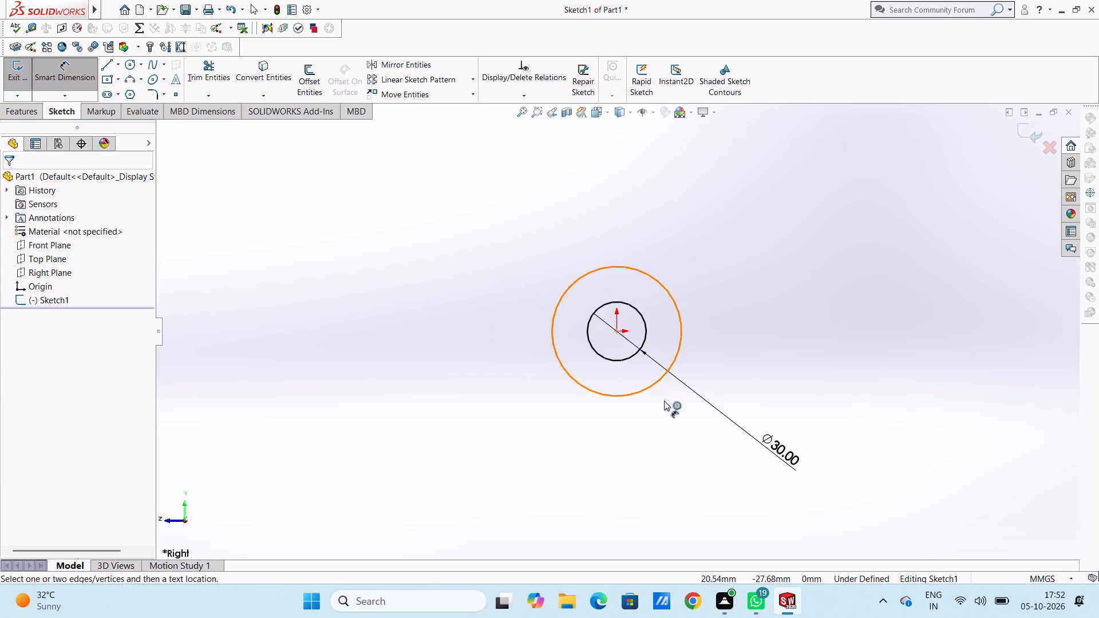
{"action": "left_click", "coordinate": [725, 477]}
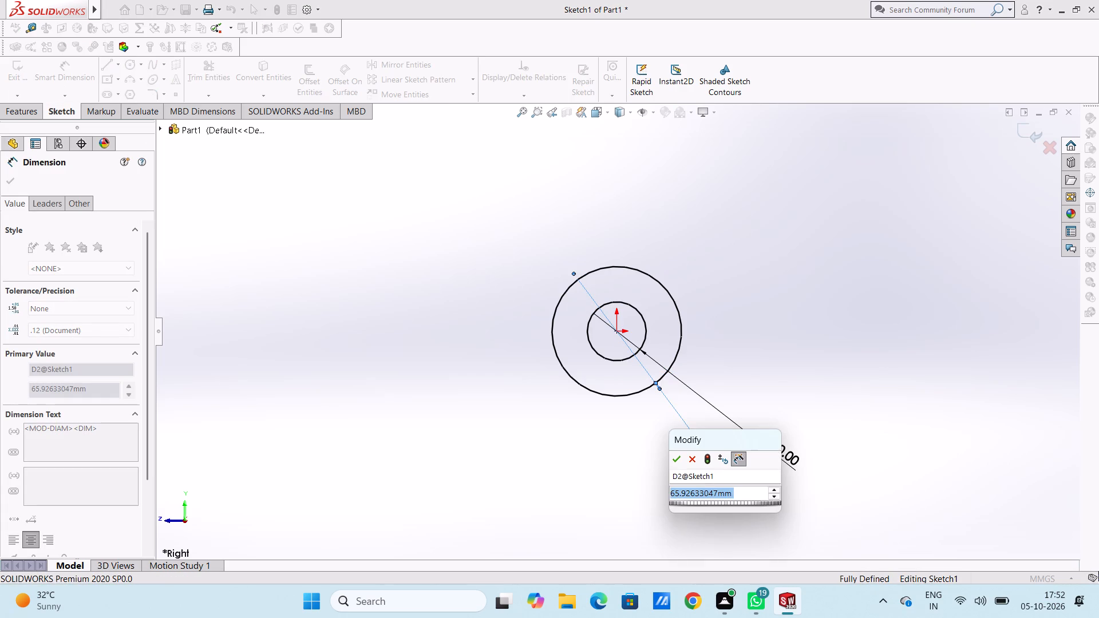
{"action": "type", "text": "56"}
{"action": "key", "text": "Return"}
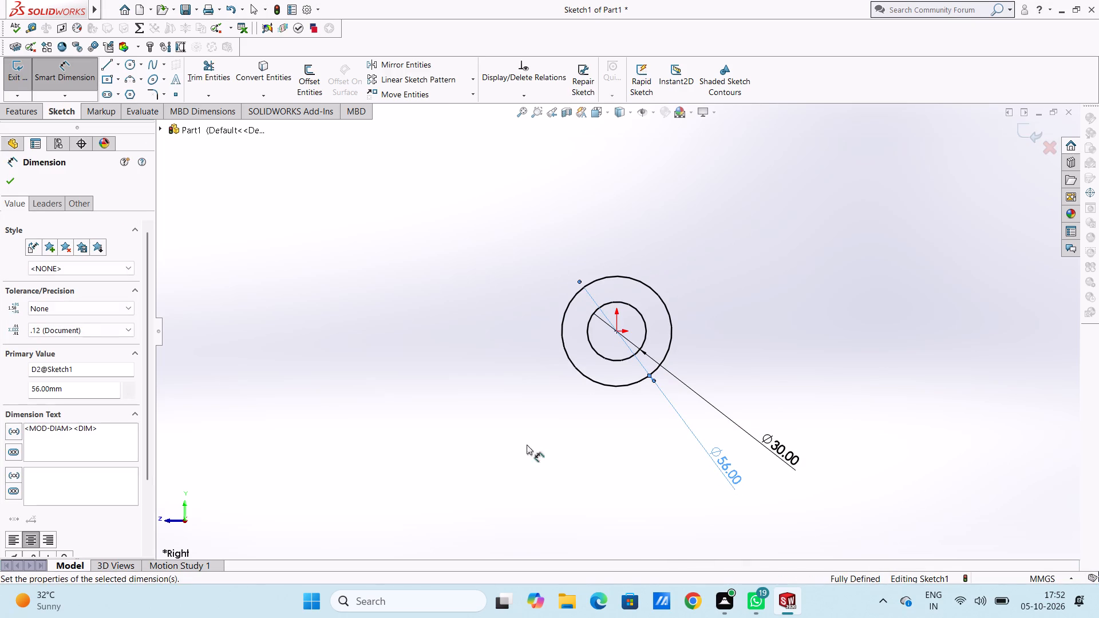
{"action": "left_click", "coordinate": [455, 430]}
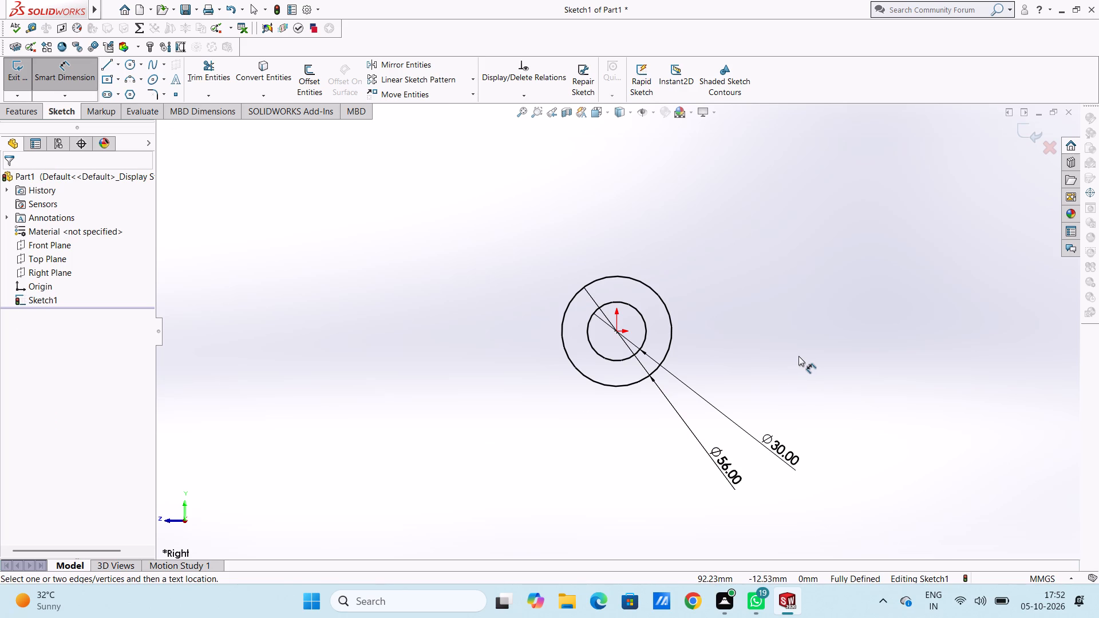
Extrude the ring profile as a boss with a blind depth of 26 mm.
{"action": "scroll", "coordinate": [724, 303], "scroll_direction": "up", "scroll_amount": 2}
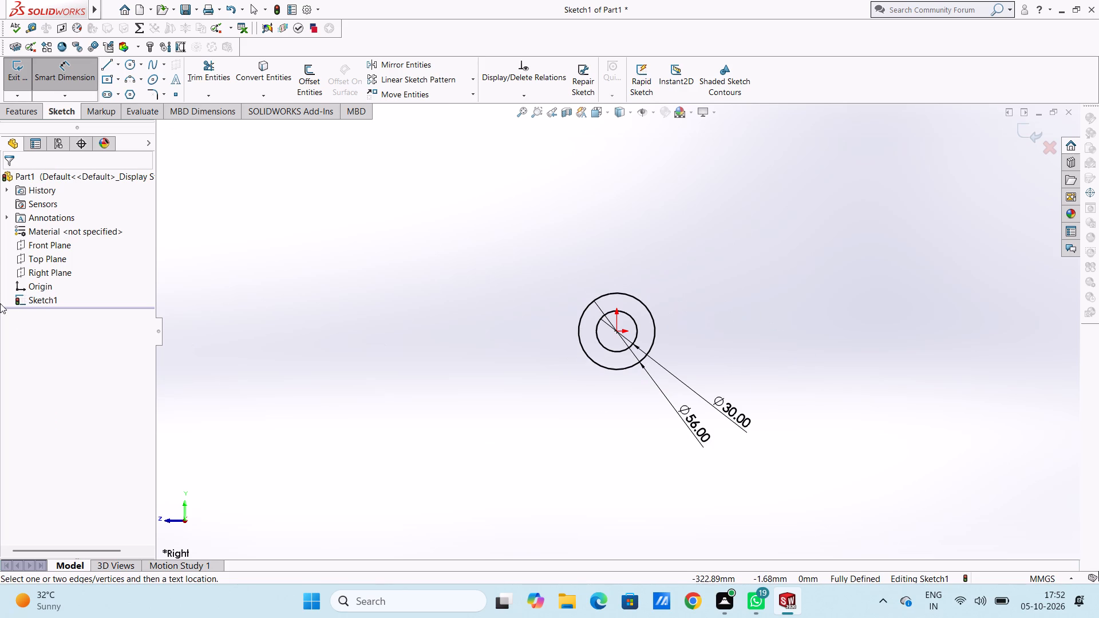
{"action": "left_click", "coordinate": [28, 113]}
{"action": "left_click", "coordinate": [23, 87]}
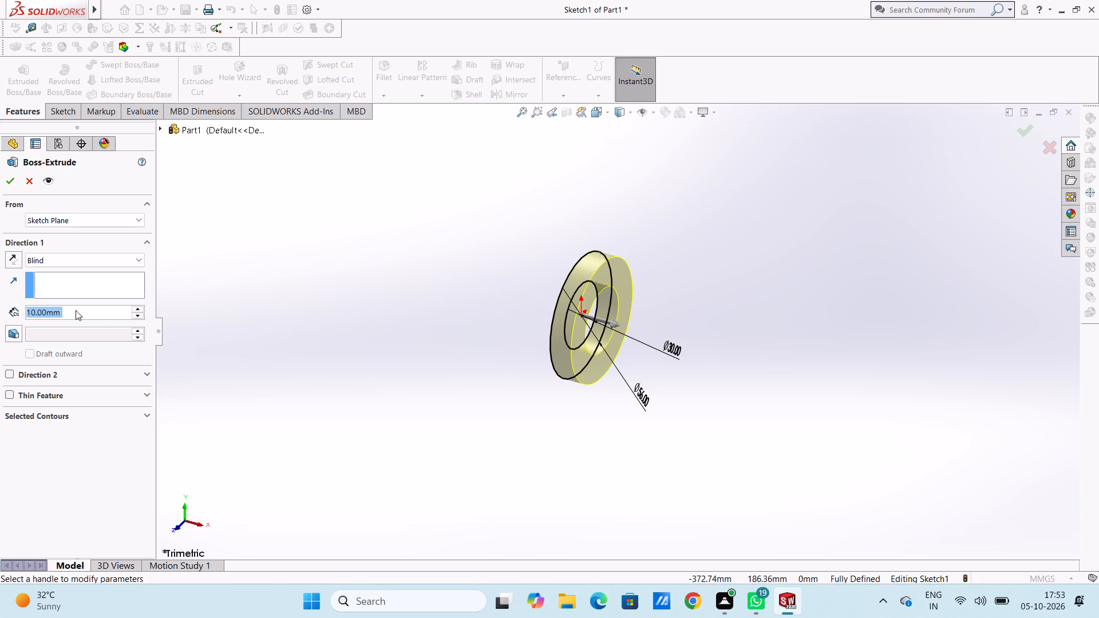
{"action": "type", "text": "26"}
{"action": "key", "text": "Return"}
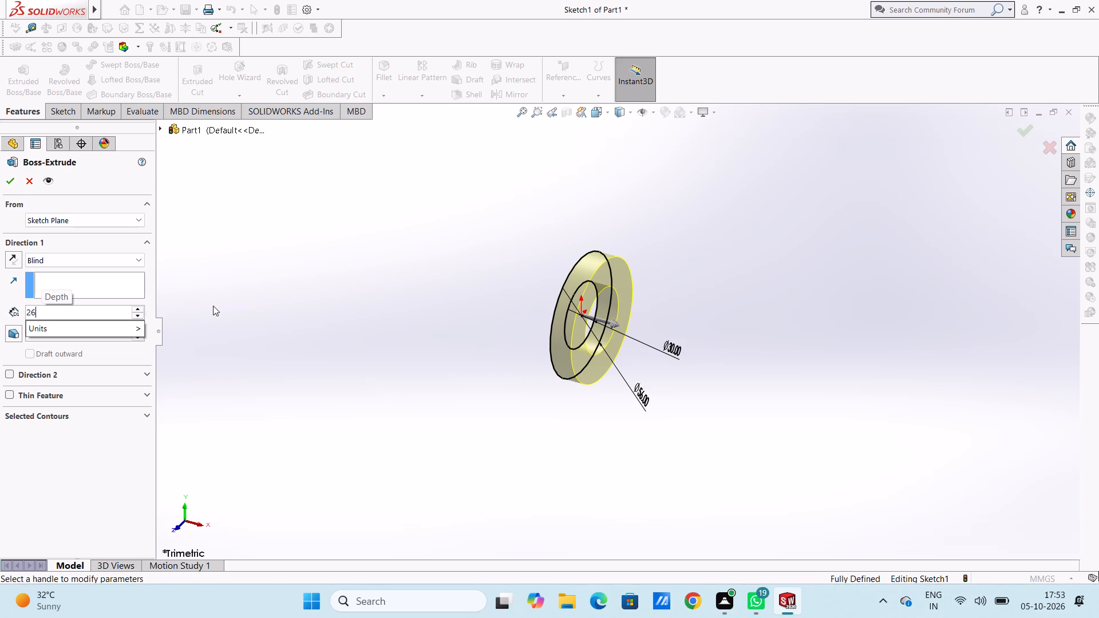
{"action": "left_click", "coordinate": [11, 180]}
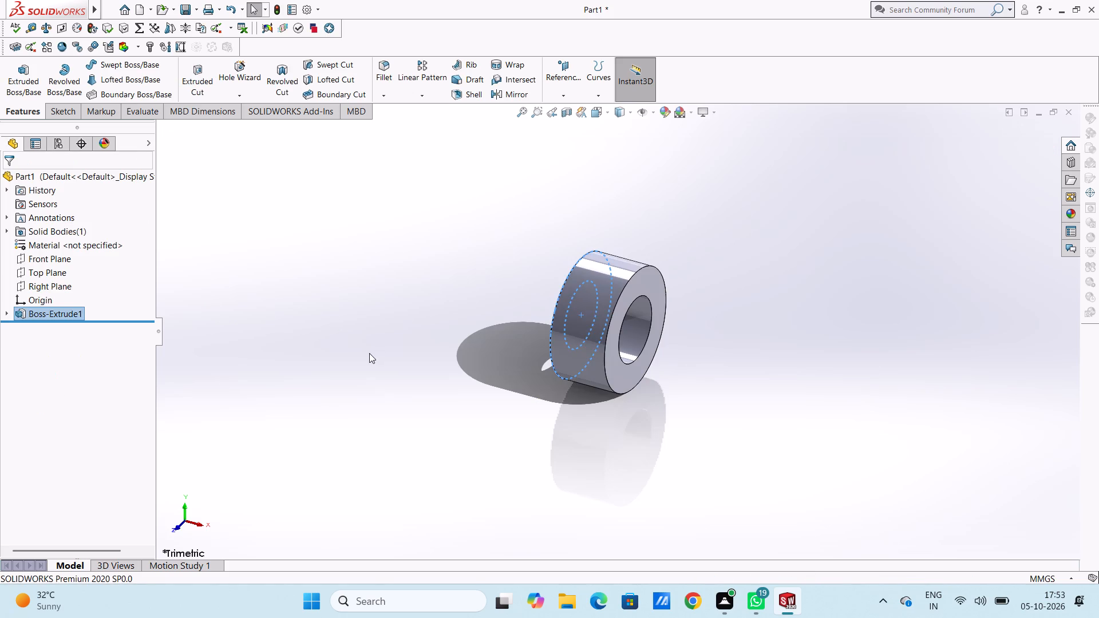
{"action": "left_click", "coordinate": [369, 353]}
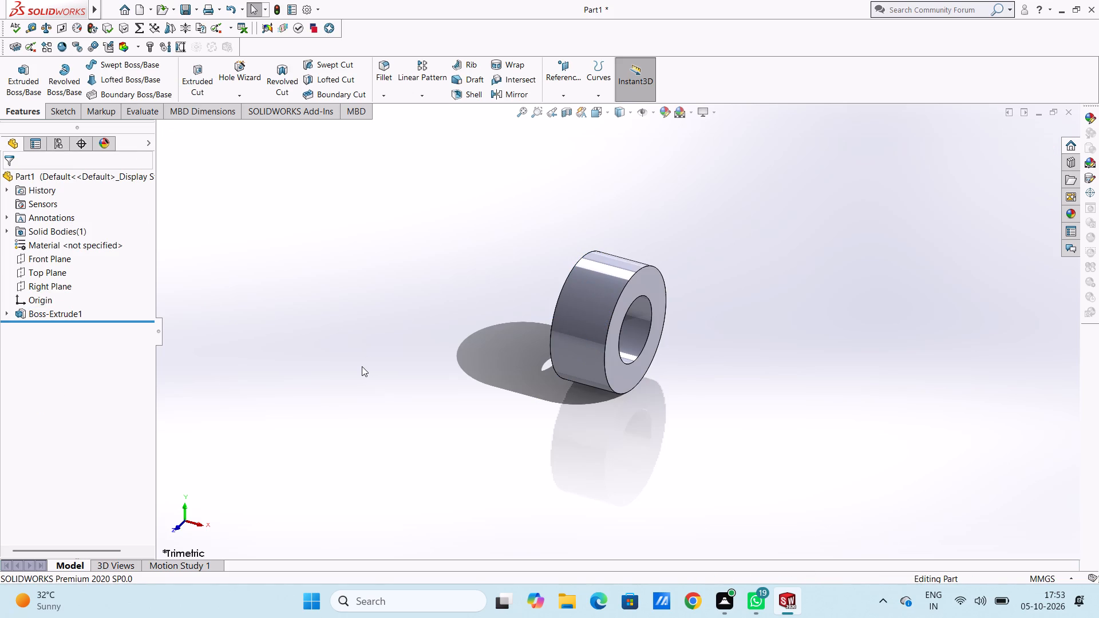
Set up a reference plane offset 20 mm from the Right Plane, with the offset flipped away from the ring.
{"action": "key", "text": "ctrl+5"}
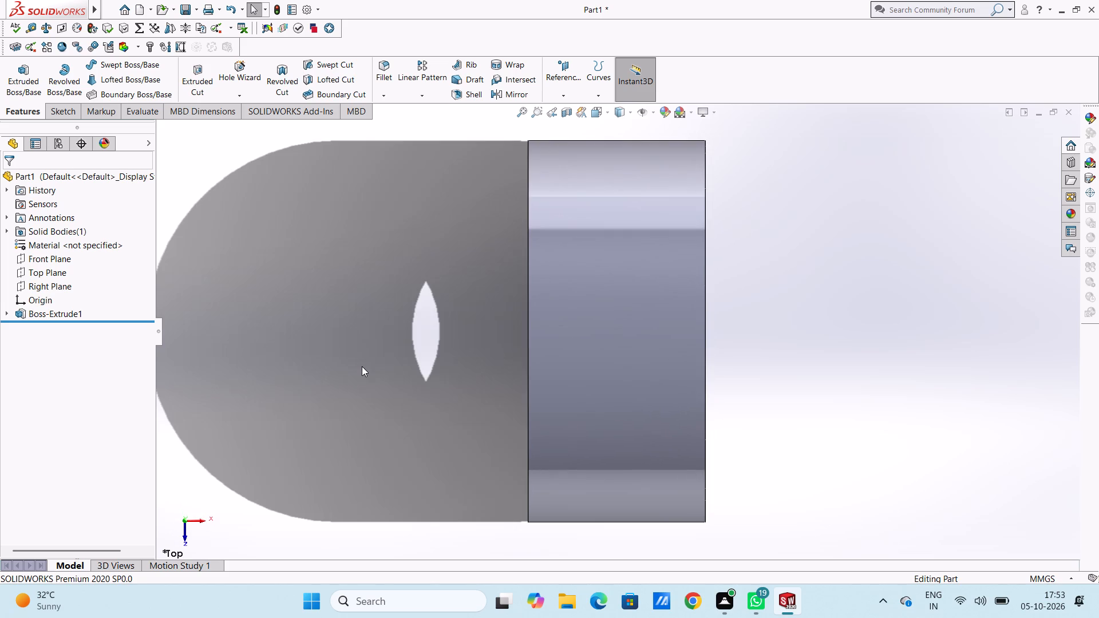
{"action": "scroll", "coordinate": [362, 366], "scroll_direction": "up", "scroll_amount": 4}
{"action": "left_click", "coordinate": [564, 64]}
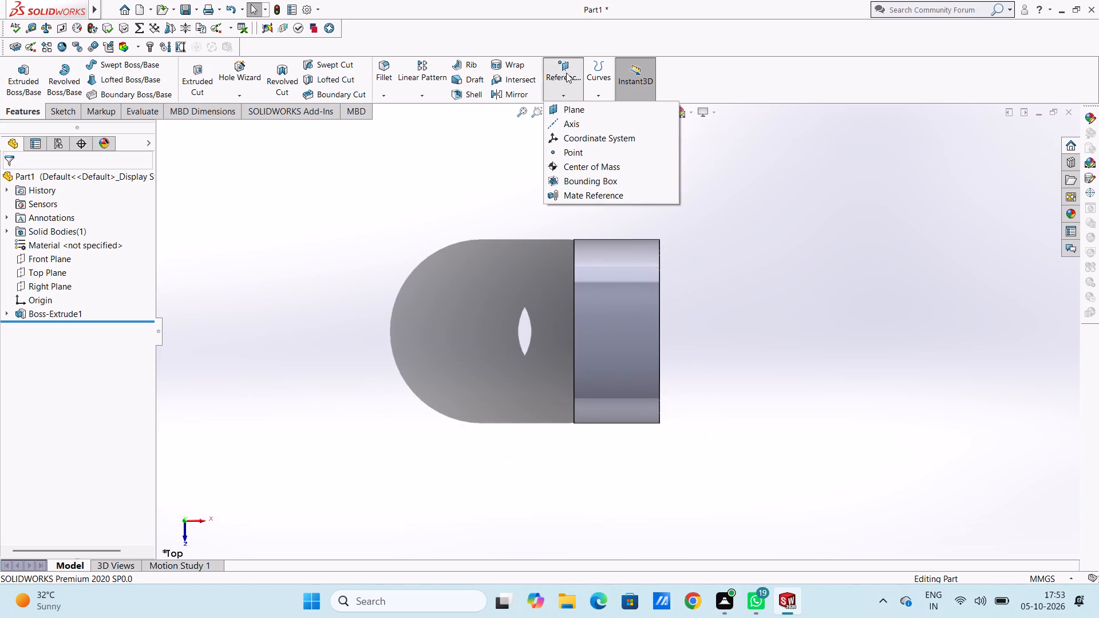
{"action": "left_click", "coordinate": [576, 108]}
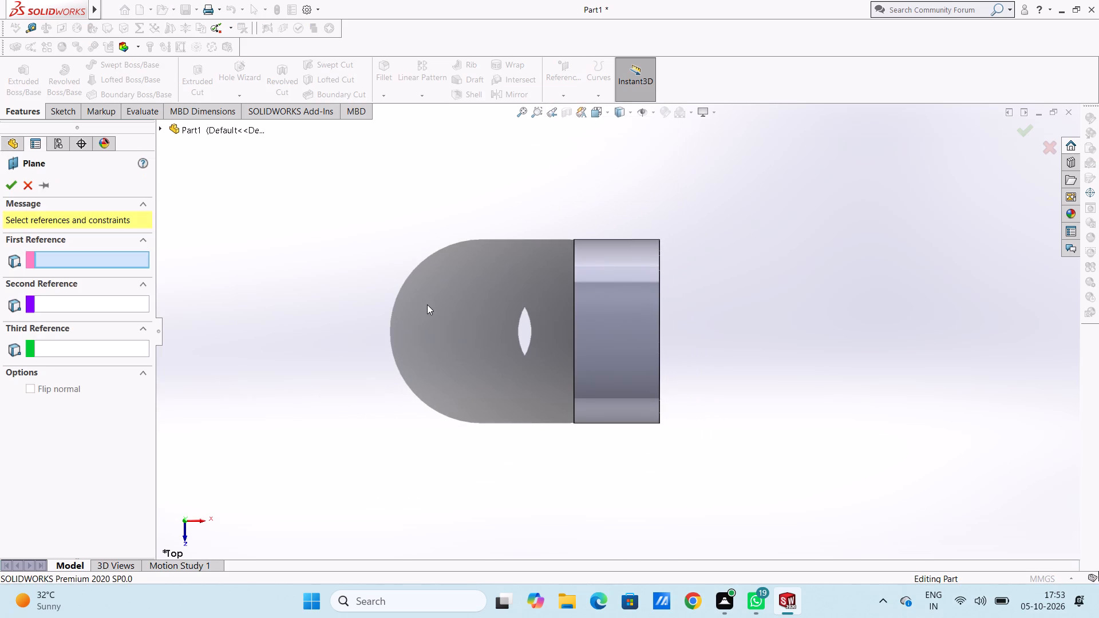
{"action": "left_click", "coordinate": [224, 128]}
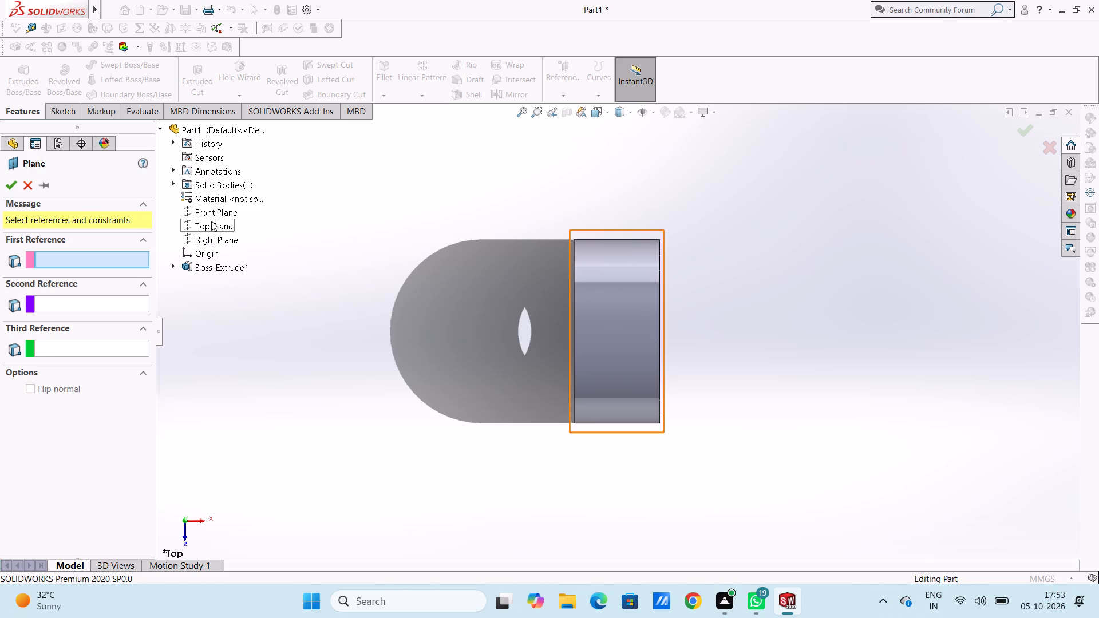
{"action": "left_click", "coordinate": [211, 241]}
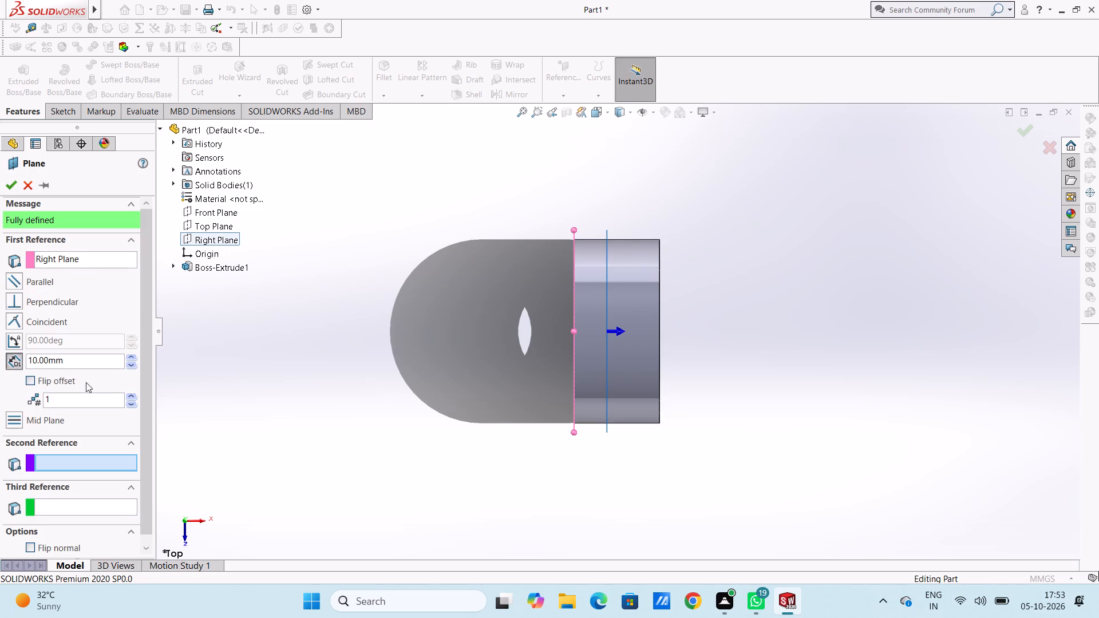
{"action": "double_click", "coordinate": [87, 360]}
{"action": "key", "text": "0"}
{"action": "key", "text": "Return"}
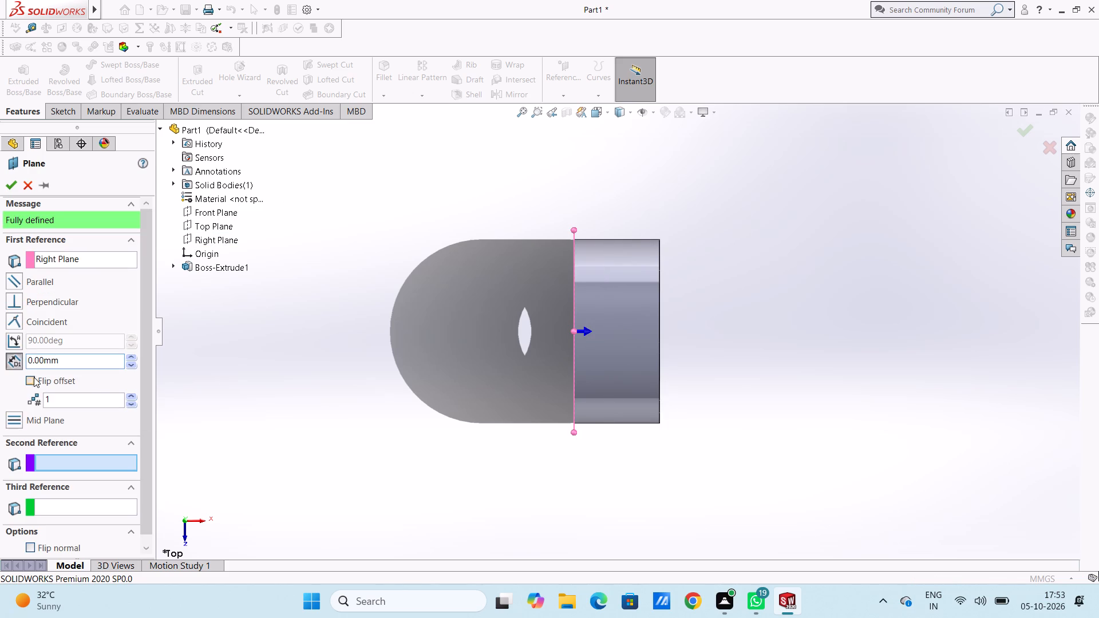
{"action": "left_click", "coordinate": [33, 380]}
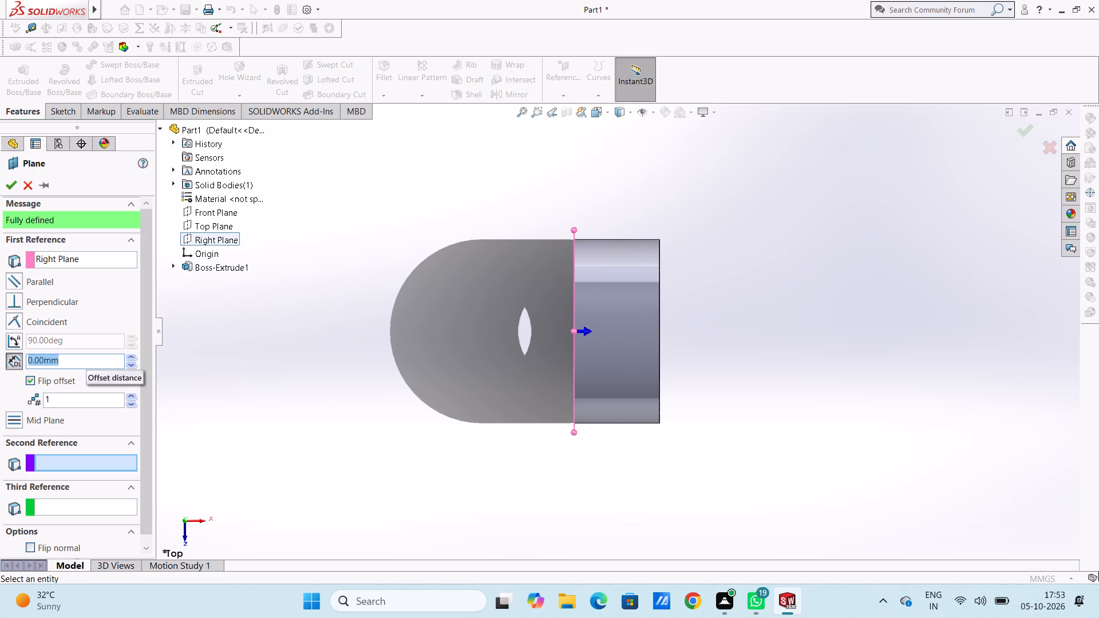
{"action": "type", "text": "20"}
{"action": "key", "text": "Return"}
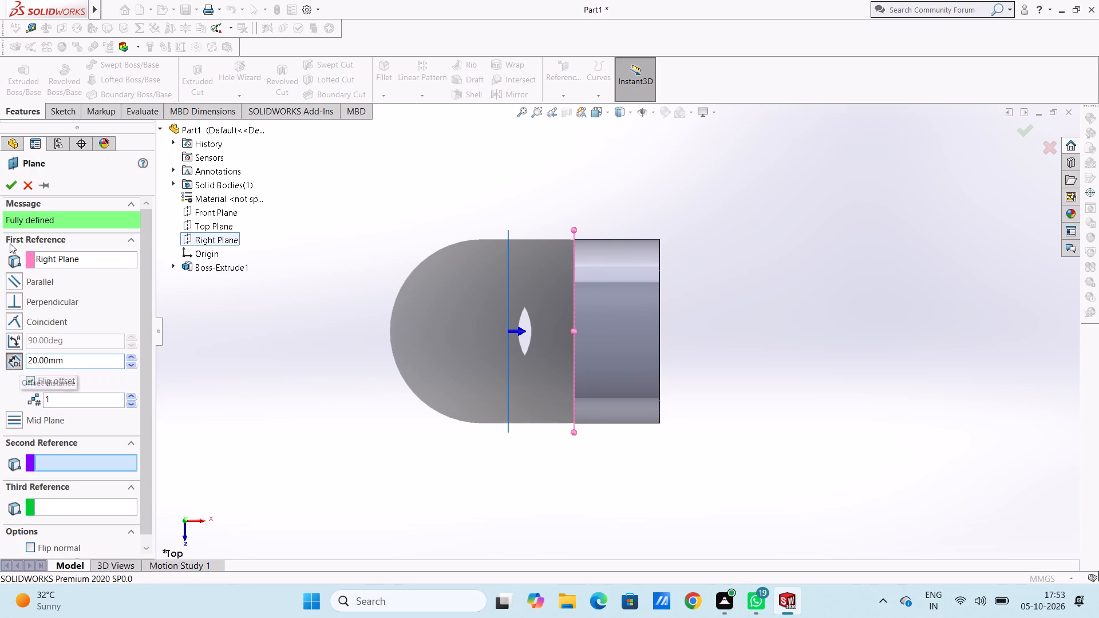
Set the reference plane's offset distance to 16 mm and create the plane.
{"action": "double_click", "coordinate": [85, 359]}
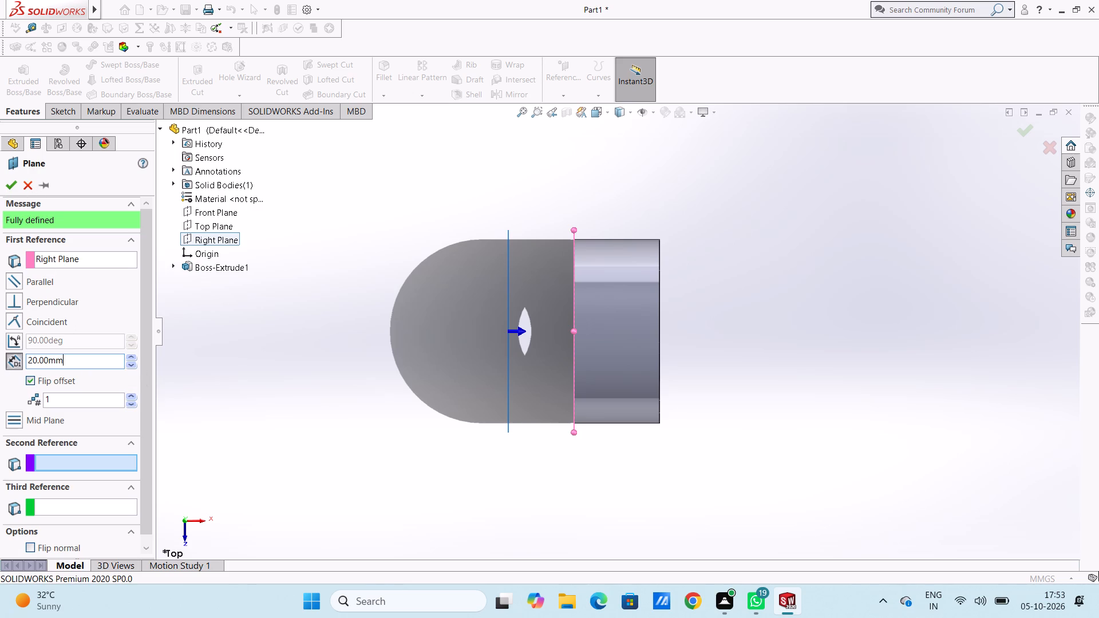
{"action": "type", "text": "16"}
{"action": "key", "text": "Return"}
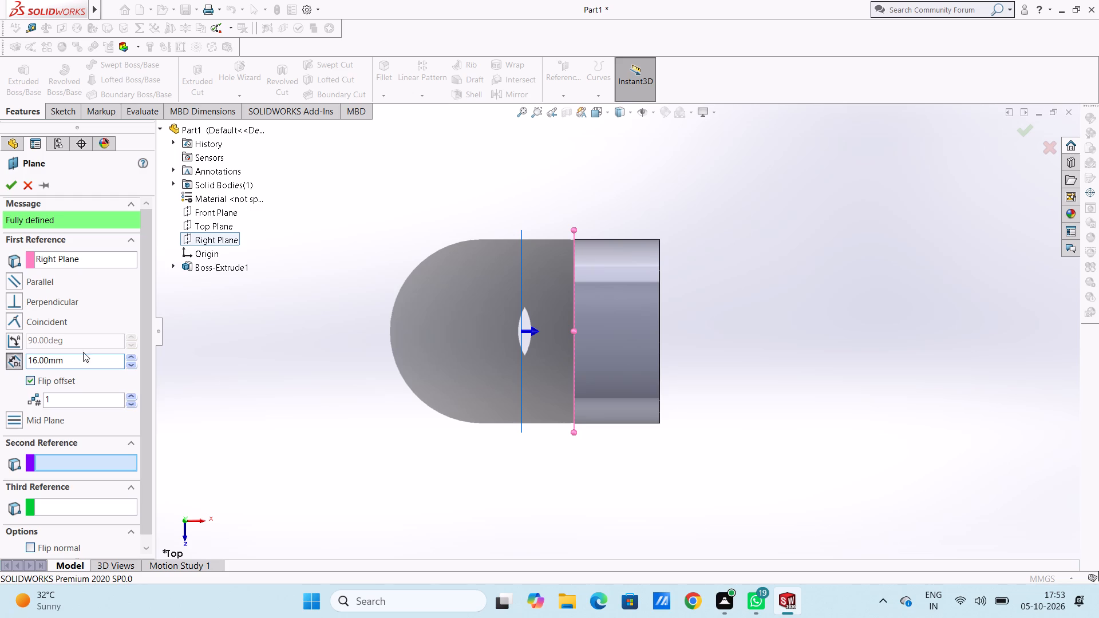
{"action": "left_click", "coordinate": [9, 189]}
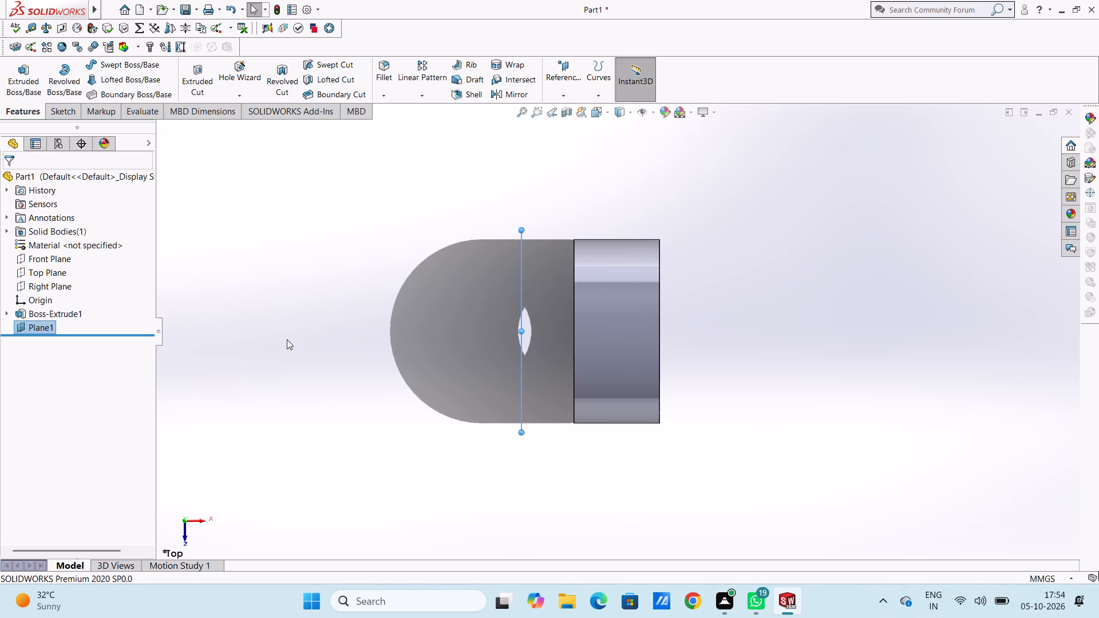
{"action": "left_click", "coordinate": [287, 339]}
{"action": "middle_click_drag", "start_coordinate": [316, 379], "coordinate": [301, 350]}
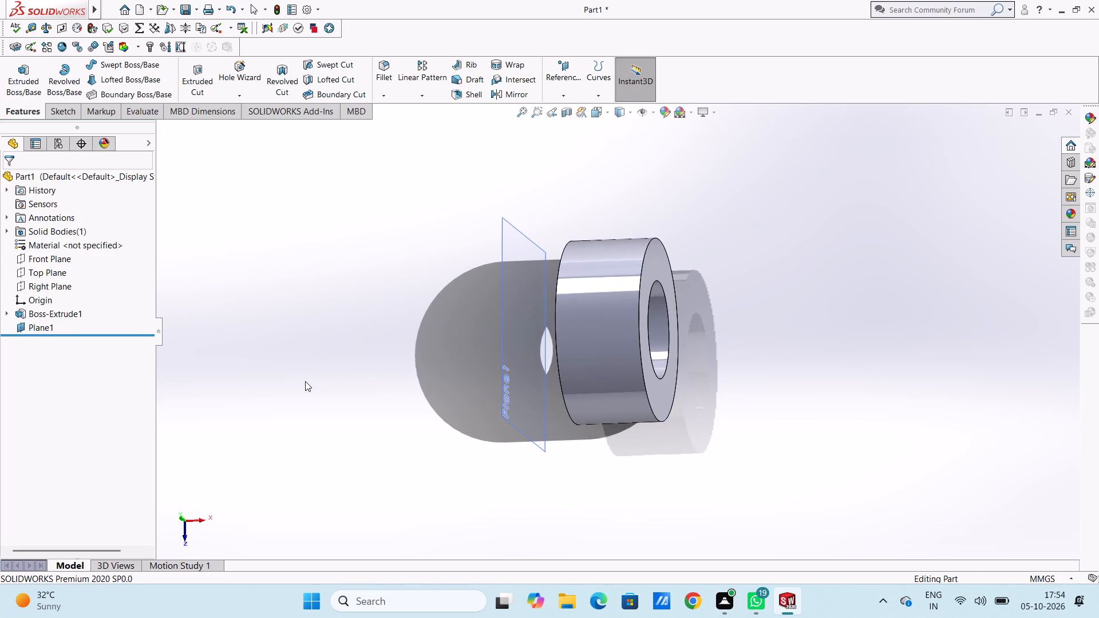
Start a new sketch on Plane1, the reference plane offset from the ring.
{"action": "key", "text": "ctrl+2"}
{"action": "key", "text": "ctrl+1"}
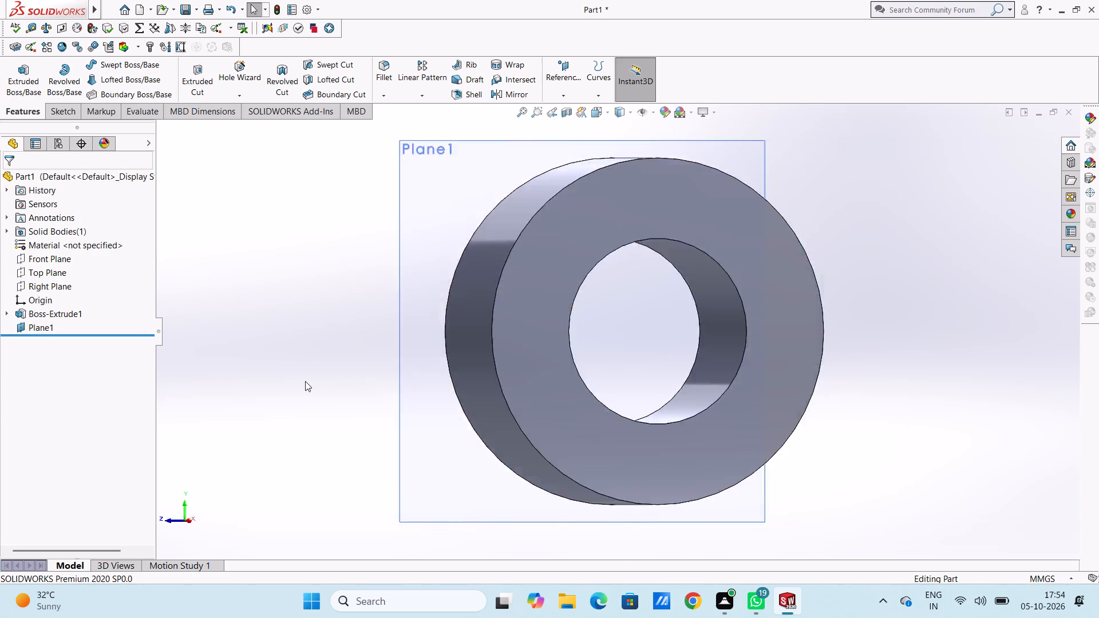
{"action": "left_click", "coordinate": [305, 381]}
{"action": "key", "text": "ctrl+3"}
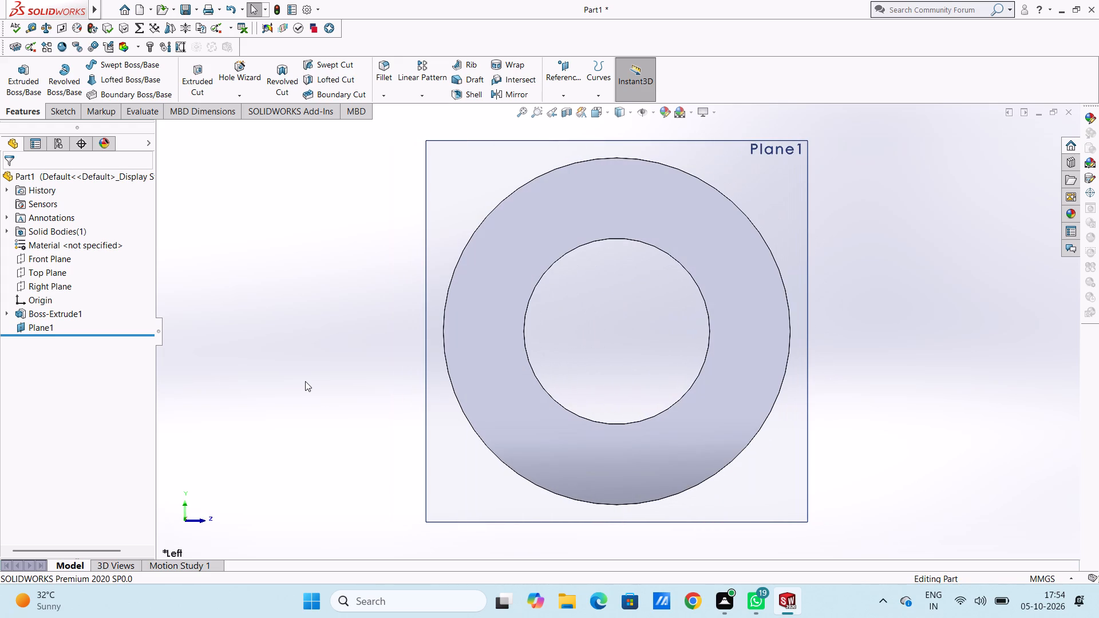
{"action": "key", "text": "ctrl+4"}
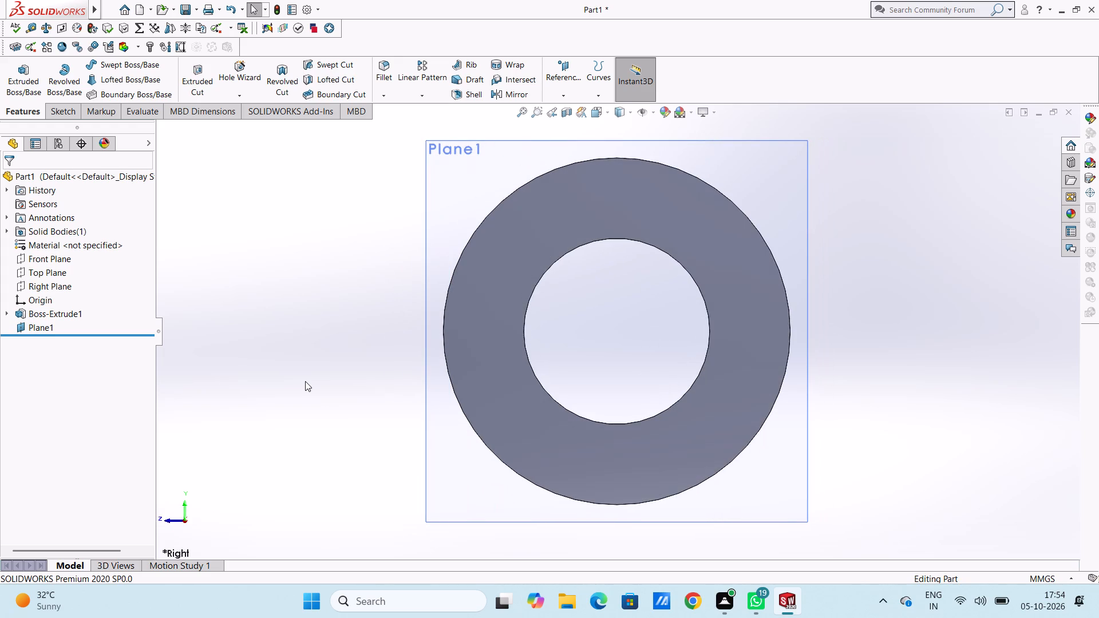
{"action": "key", "text": "ctrl+3"}
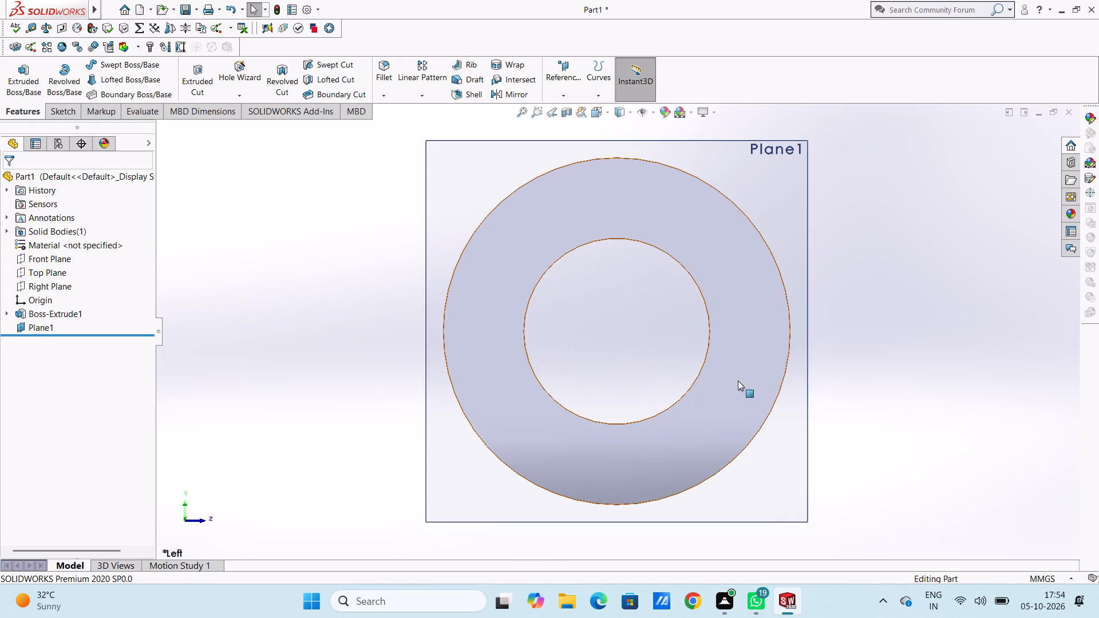
{"action": "scroll", "coordinate": [738, 380], "scroll_direction": "up", "scroll_amount": 3}
{"action": "middle_click_drag", "start_coordinate": [819, 313], "coordinate": [806, 327]}
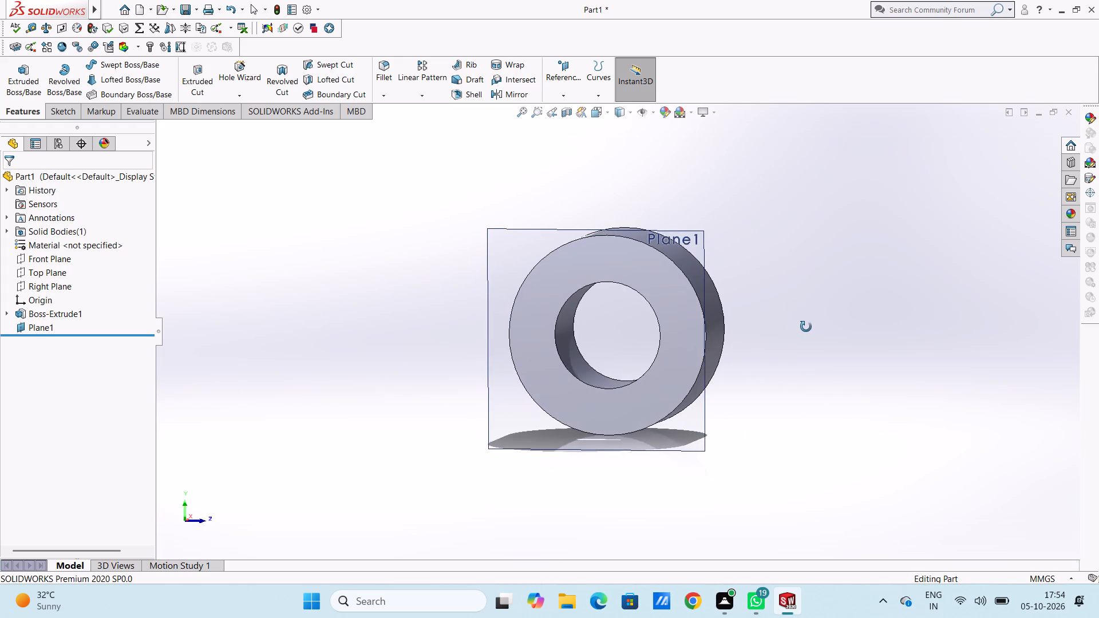
{"action": "middle_click_drag", "start_coordinate": [806, 327], "coordinate": [810, 317]}
{"action": "left_click", "coordinate": [509, 254]}
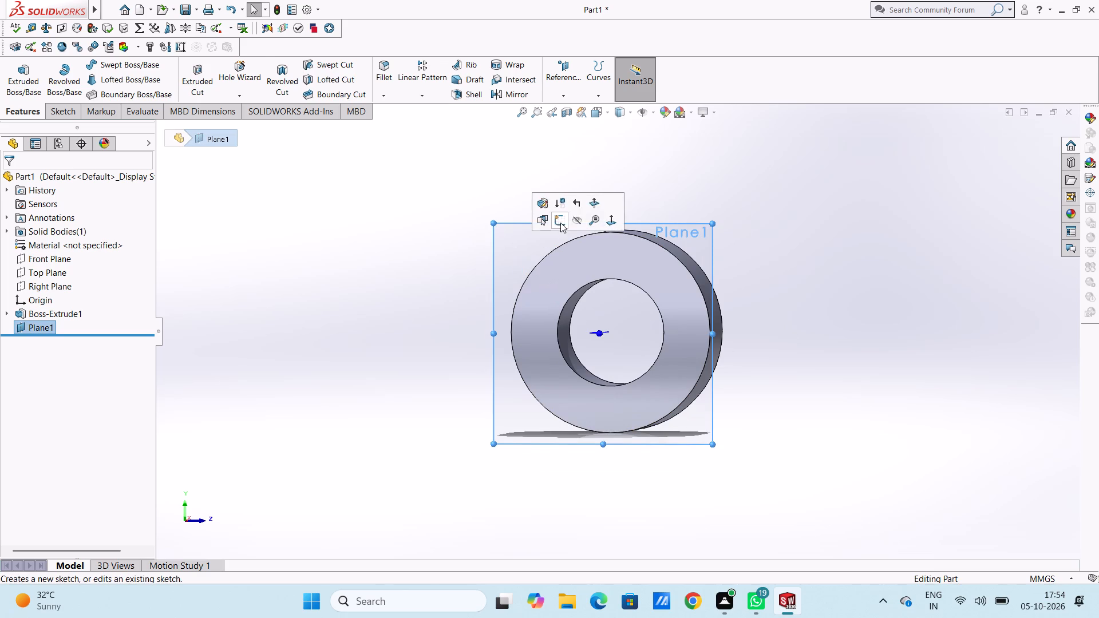
{"action": "left_click", "coordinate": [560, 223]}
{"action": "left_click", "coordinate": [428, 273]}
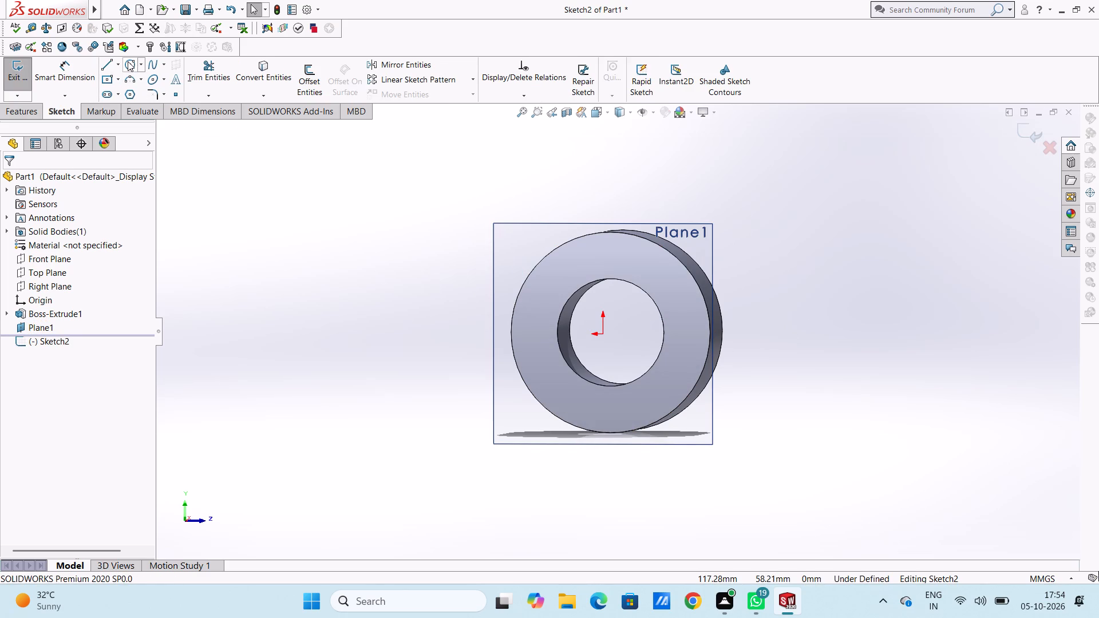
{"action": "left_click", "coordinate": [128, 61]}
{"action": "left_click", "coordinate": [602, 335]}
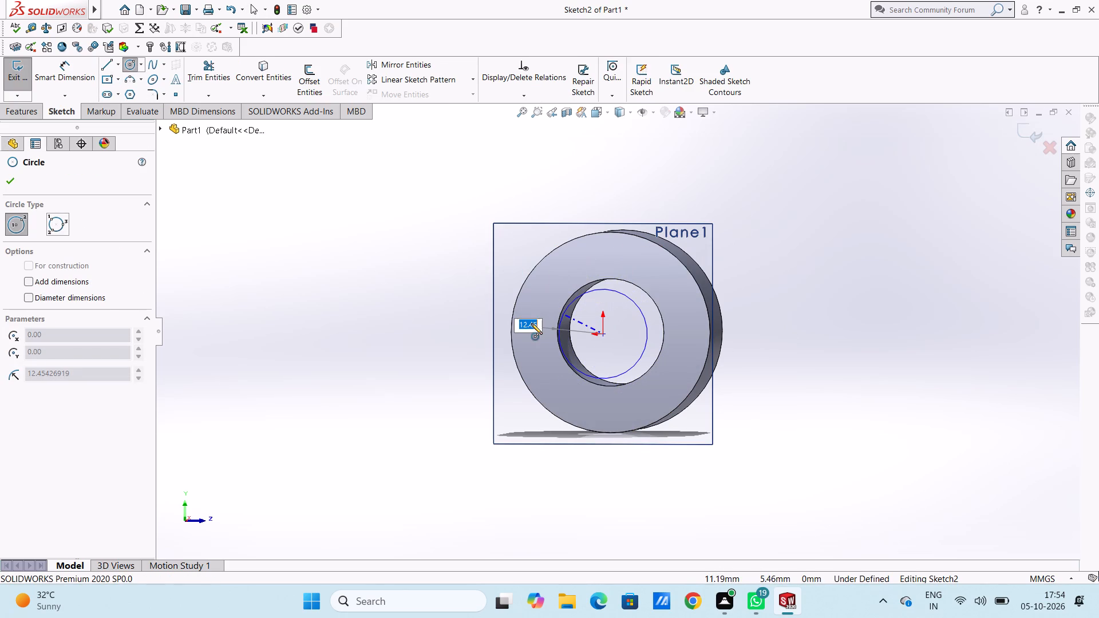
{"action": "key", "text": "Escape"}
Draw two concentric circles centred on the origin, matching the ring's bore and outer edge with radii of 15 mm and 28 mm.
{"action": "key", "text": "ctrl+3"}
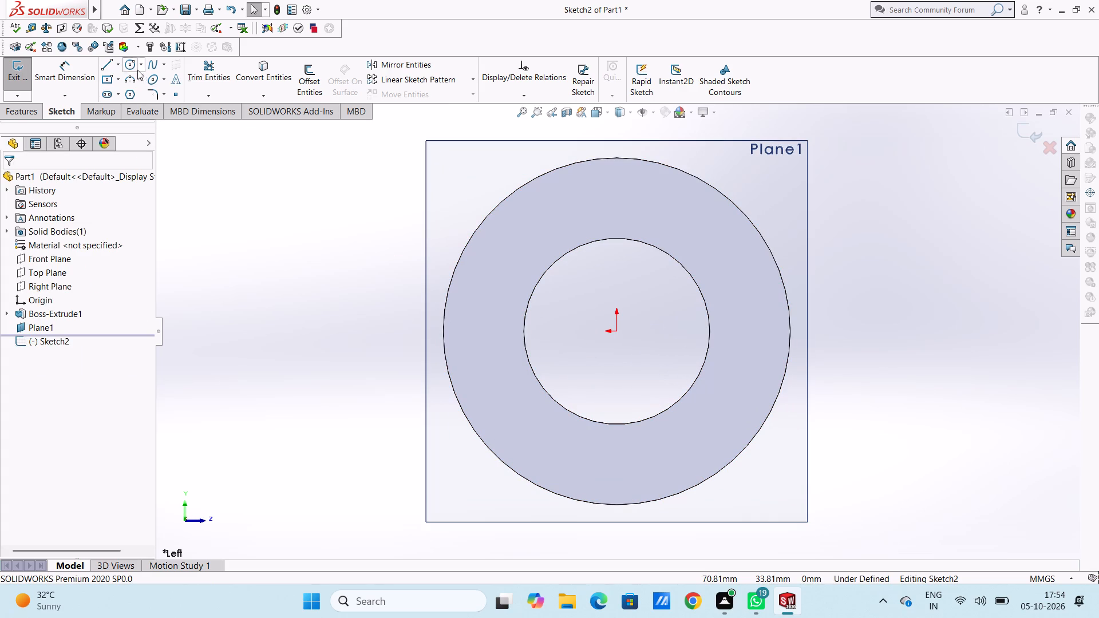
{"action": "left_click", "coordinate": [133, 66]}
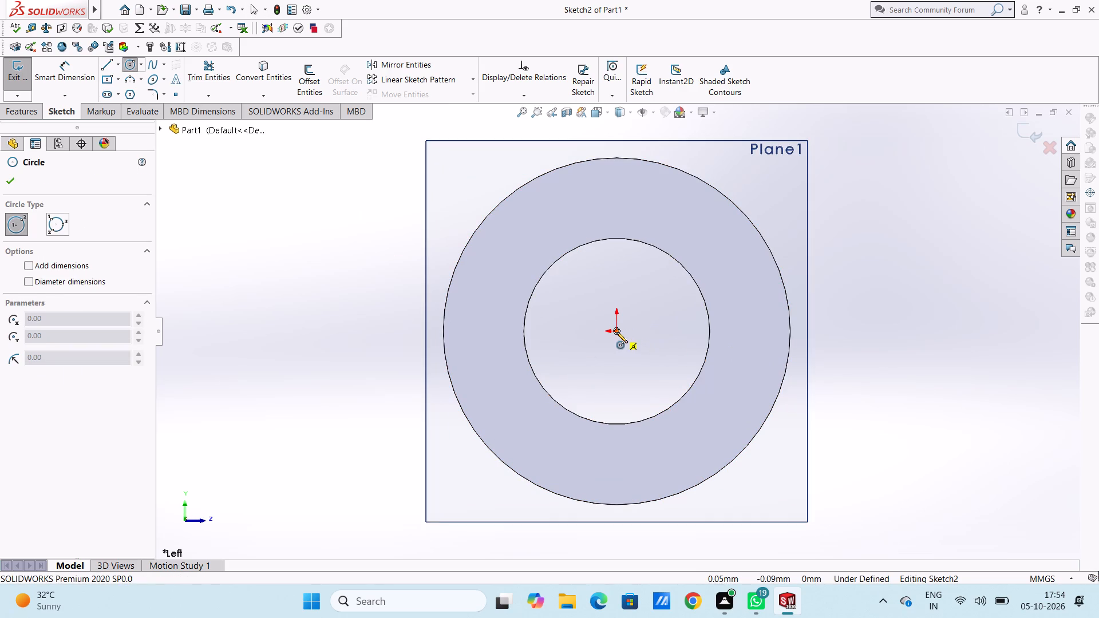
{"action": "left_click", "coordinate": [616, 332]}
{"action": "left_click", "coordinate": [675, 258]}
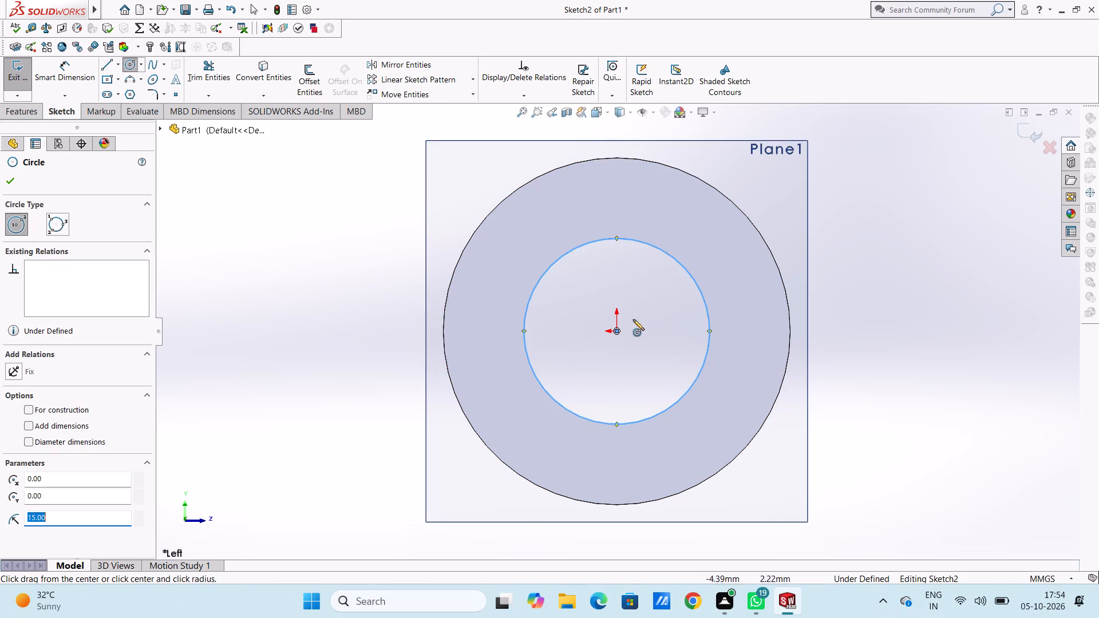
{"action": "left_click", "coordinate": [615, 330]}
{"action": "left_click", "coordinate": [770, 243]}
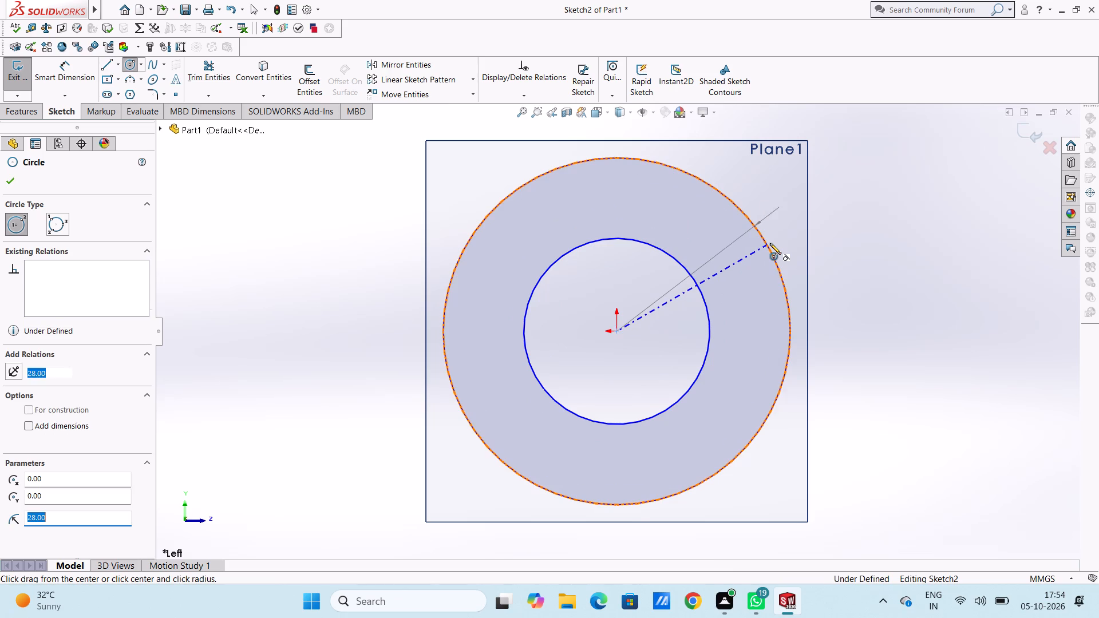
{"action": "key", "text": "Escape"}
{"action": "key", "text": "Escape"}
{"action": "key", "text": "Escape"}
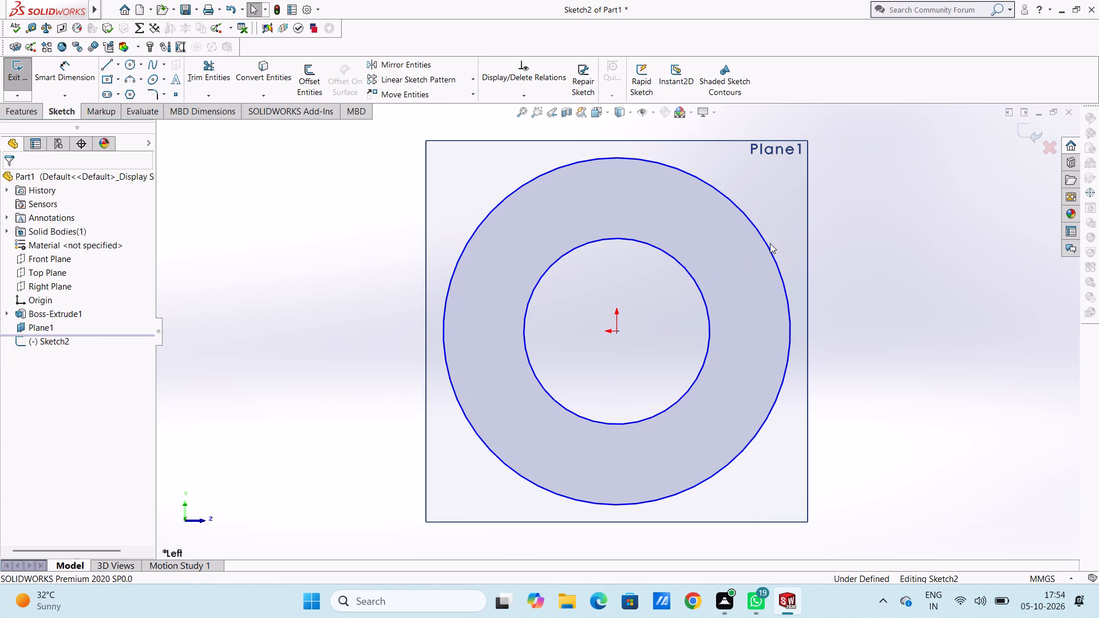
Dimension the outer circle's diameter at 56 mm and the inner circle's diameter at 30 mm.
{"action": "scroll", "coordinate": [769, 233], "scroll_direction": "up", "scroll_amount": 3}
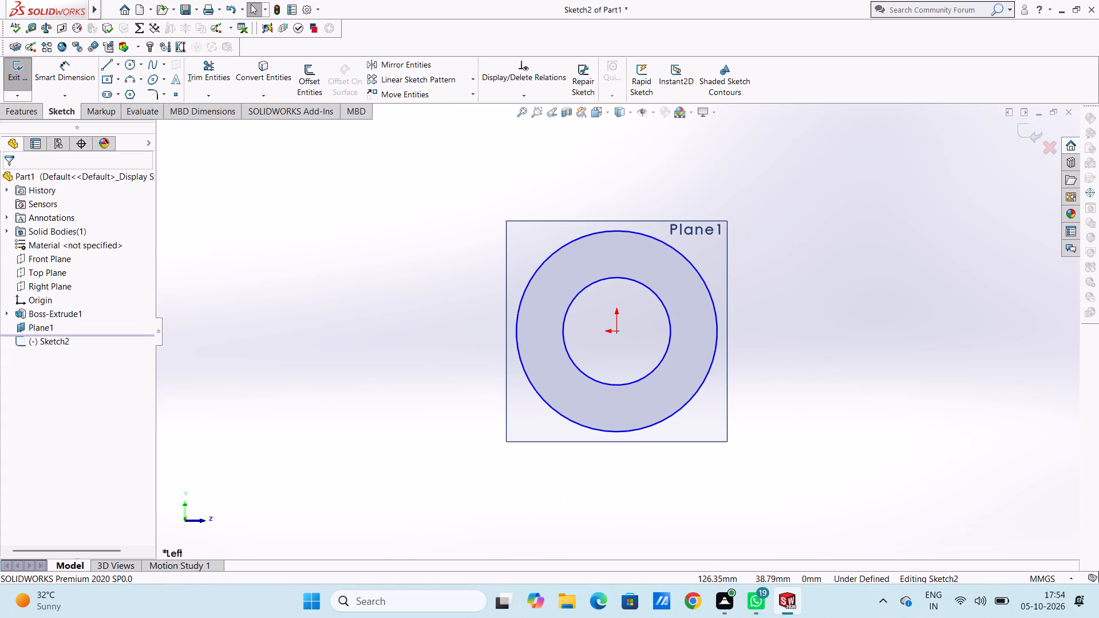
{"action": "left_click", "coordinate": [78, 86]}
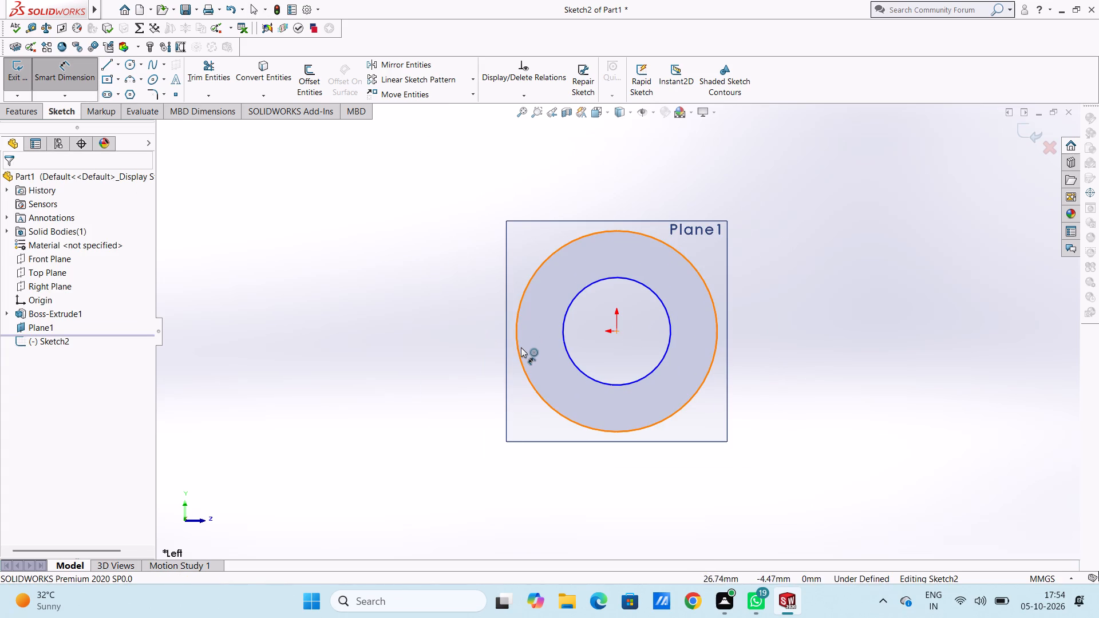
{"action": "left_click", "coordinate": [521, 347]}
{"action": "left_click", "coordinate": [430, 197]}
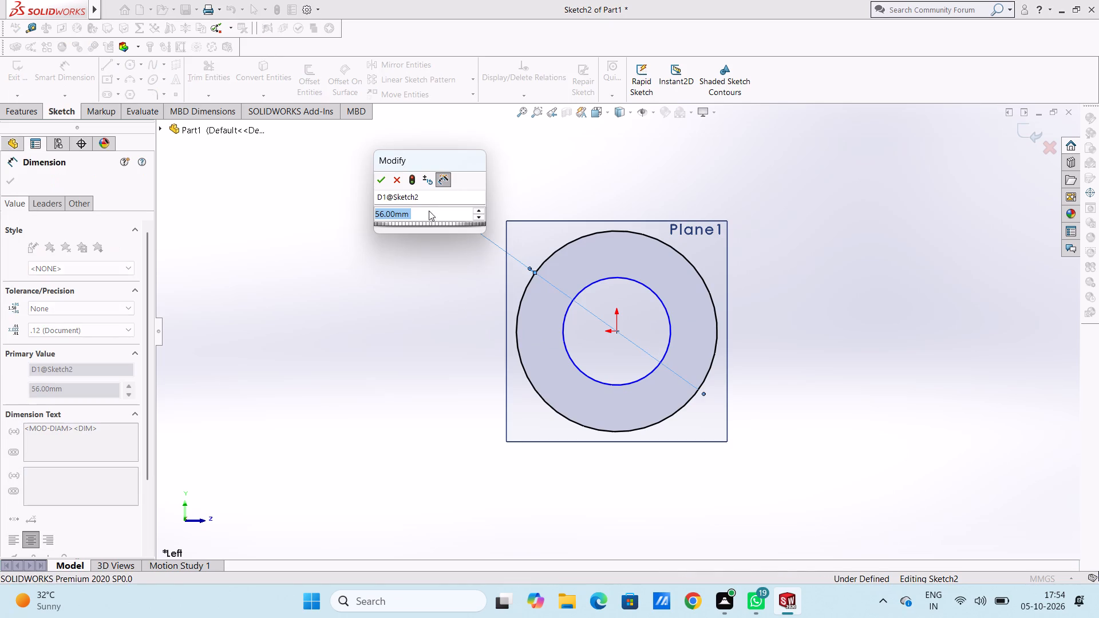
{"action": "left_click", "coordinate": [379, 178]}
{"action": "left_click", "coordinate": [365, 239]}
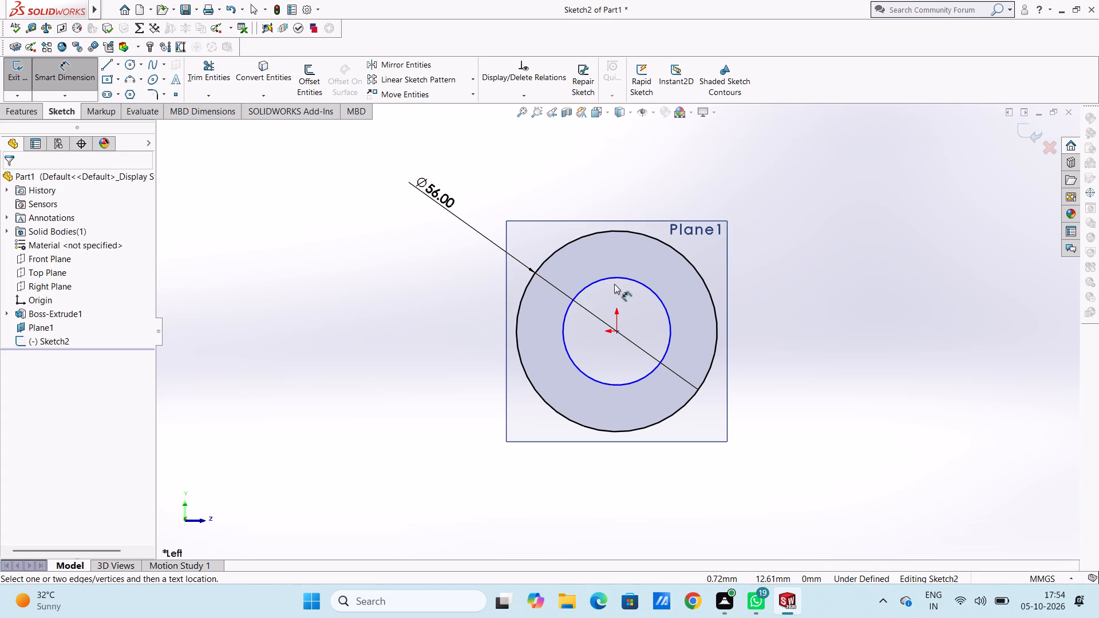
{"action": "left_click", "coordinate": [614, 280]}
{"action": "left_click", "coordinate": [885, 241]}
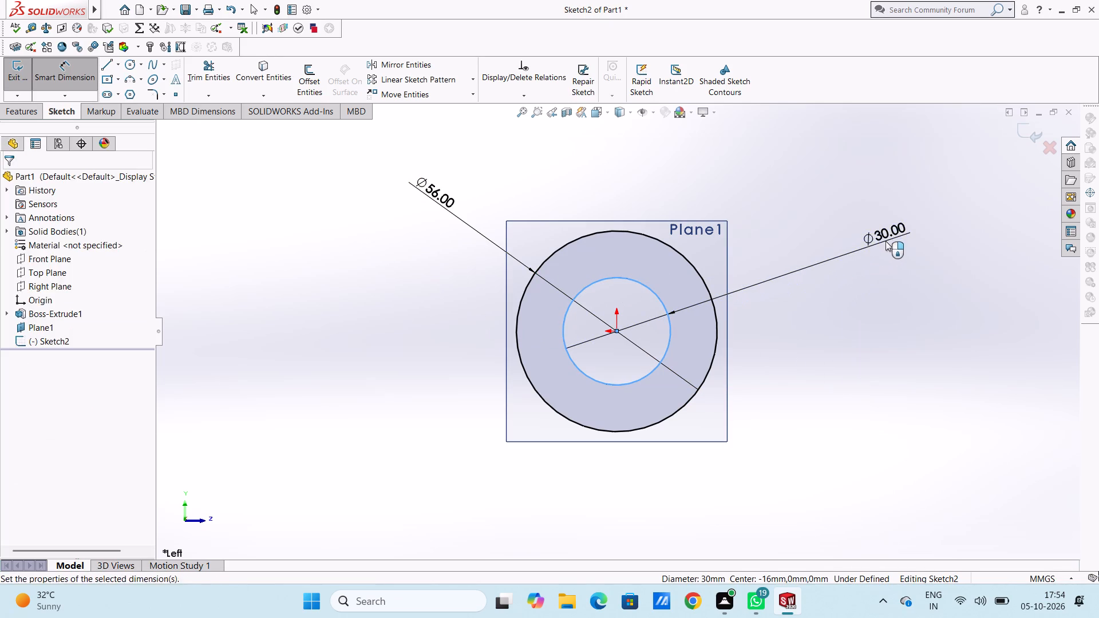
{"action": "left_click", "coordinate": [837, 219]}
{"action": "left_click", "coordinate": [821, 232]}
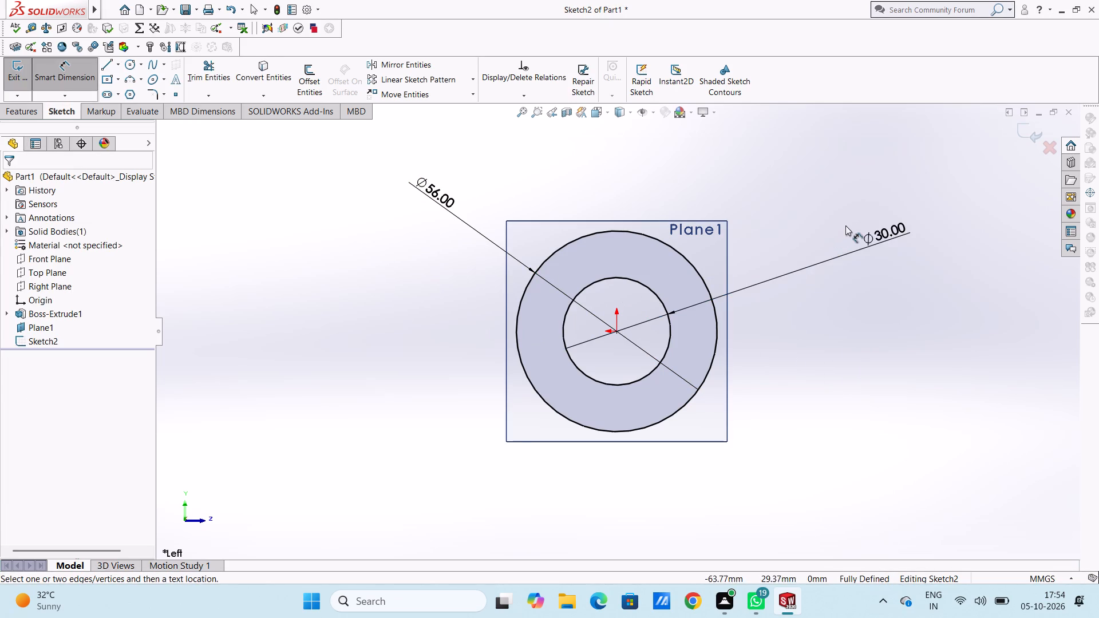
Extrude the new ring profile as a boss with a 26 mm blind depth, reversed to point away from the first ring.
{"action": "middle_click_drag", "start_coordinate": [845, 225], "coordinate": [765, 316]}
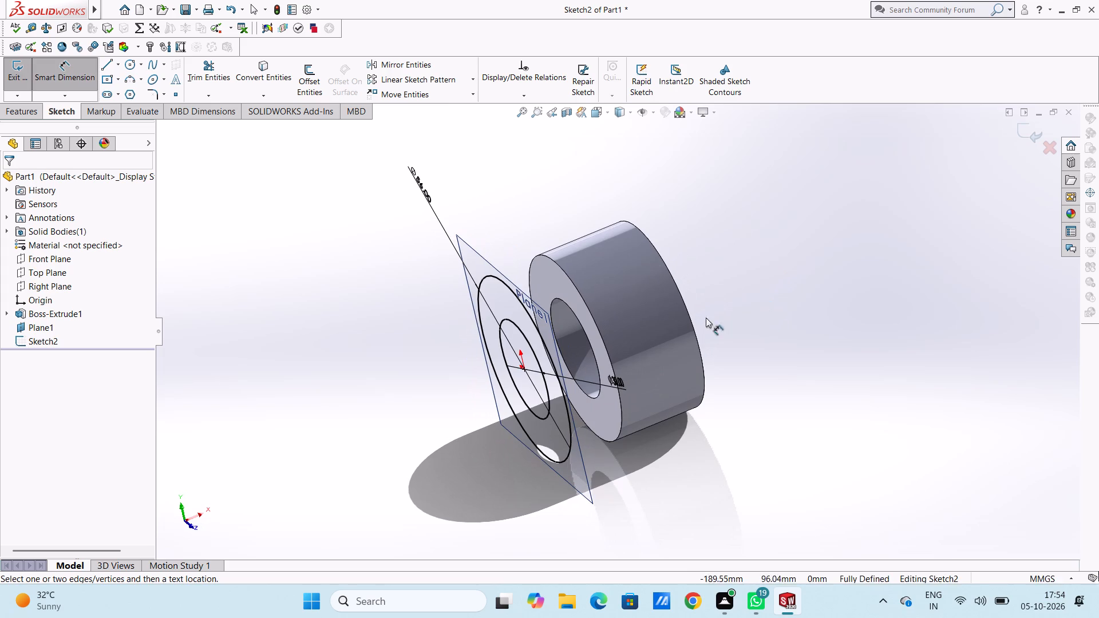
{"action": "left_click", "coordinate": [89, 79]}
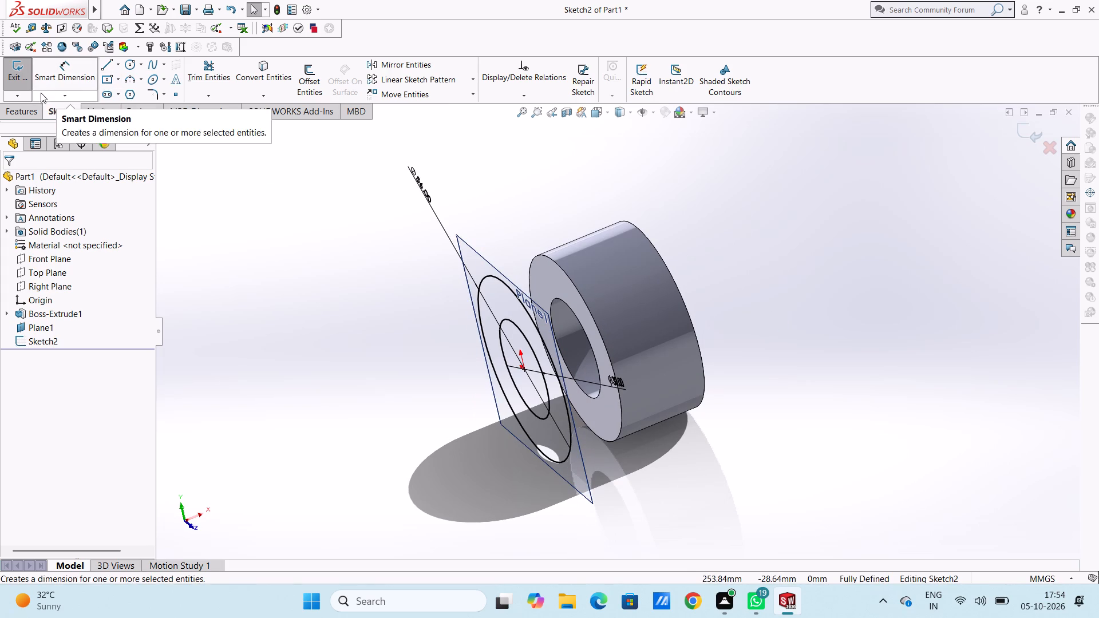
{"action": "left_click", "coordinate": [35, 106]}
{"action": "left_click", "coordinate": [23, 78]}
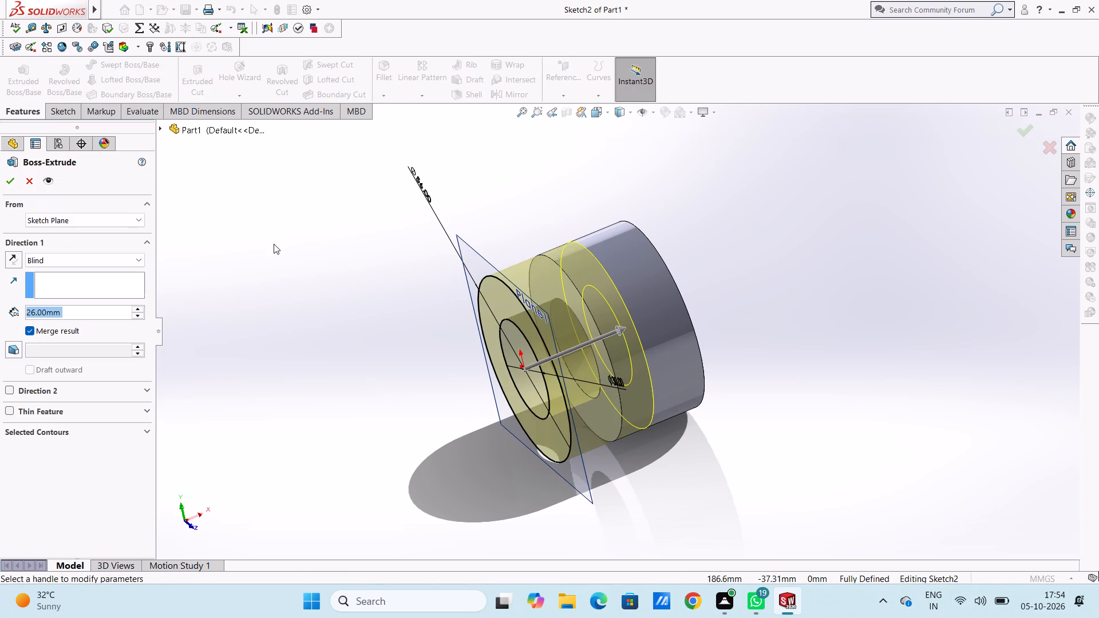
{"action": "left_click", "coordinate": [9, 262]}
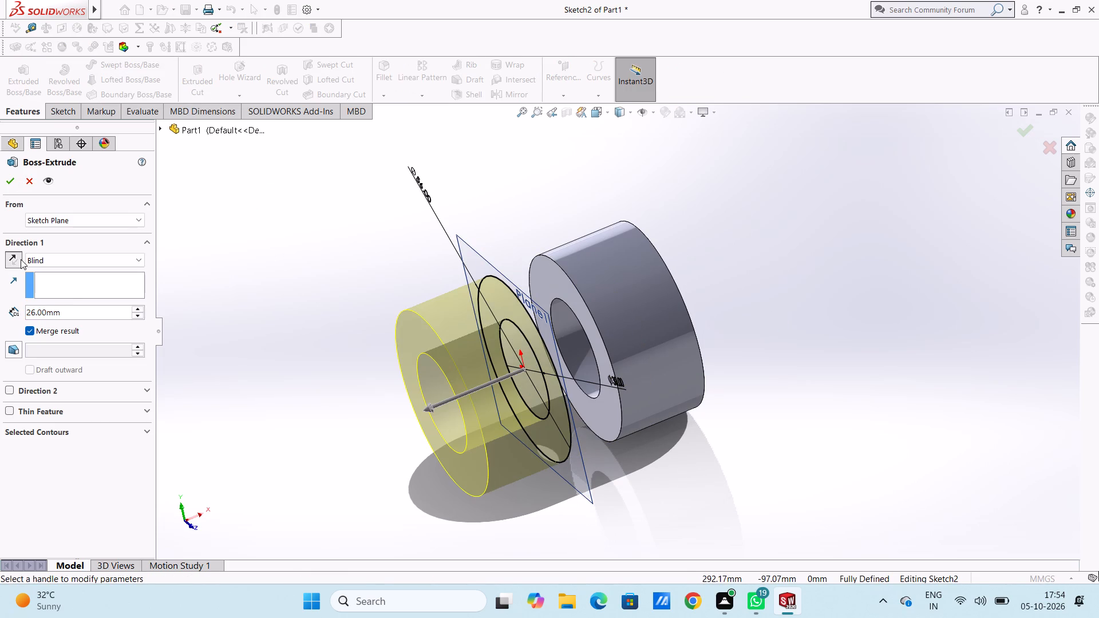
{"action": "left_click", "coordinate": [15, 184]}
{"action": "left_click", "coordinate": [323, 324]}
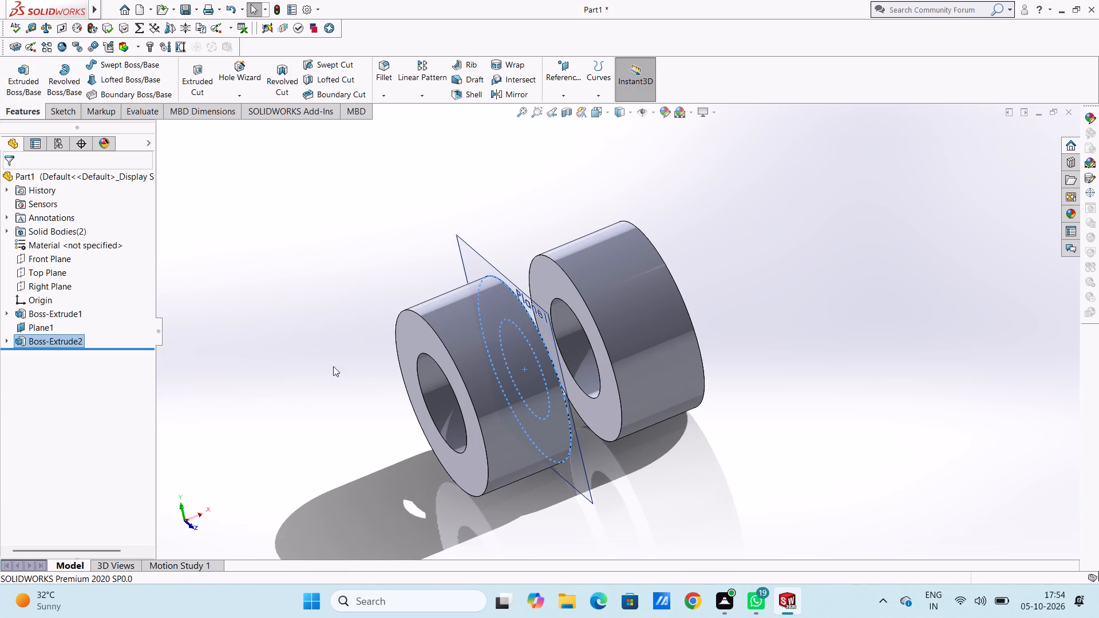
Hide the reference plane Plane1.
{"action": "scroll", "coordinate": [330, 366], "scroll_direction": "up", "scroll_amount": 3}
{"action": "middle_click_drag", "start_coordinate": [331, 374], "coordinate": [283, 496]}
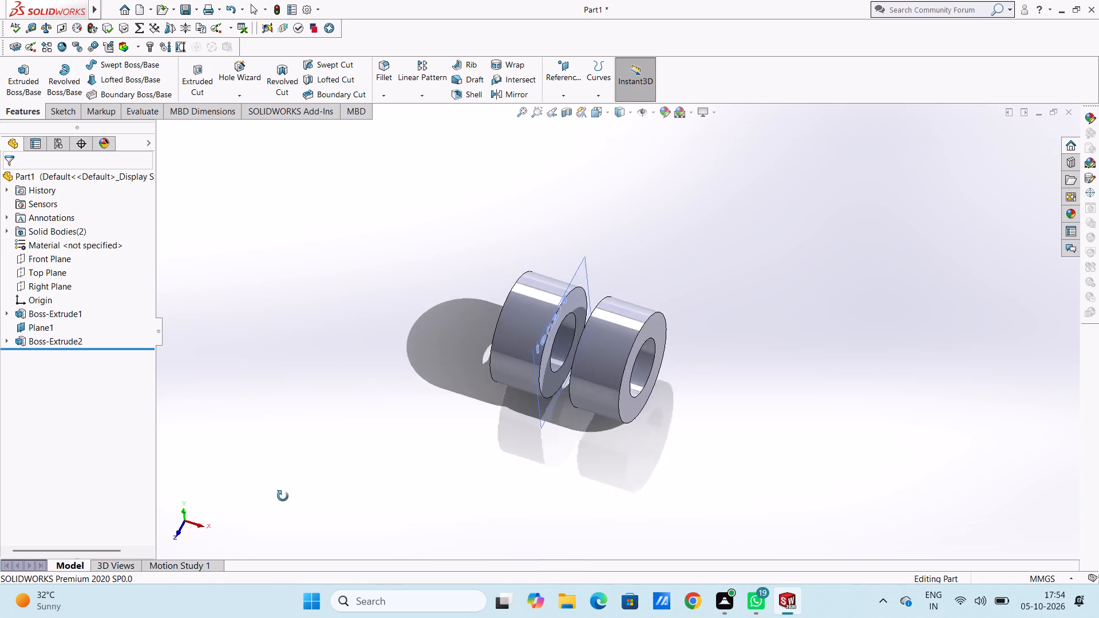
{"action": "middle_click_drag", "start_coordinate": [283, 496], "coordinate": [293, 446]}
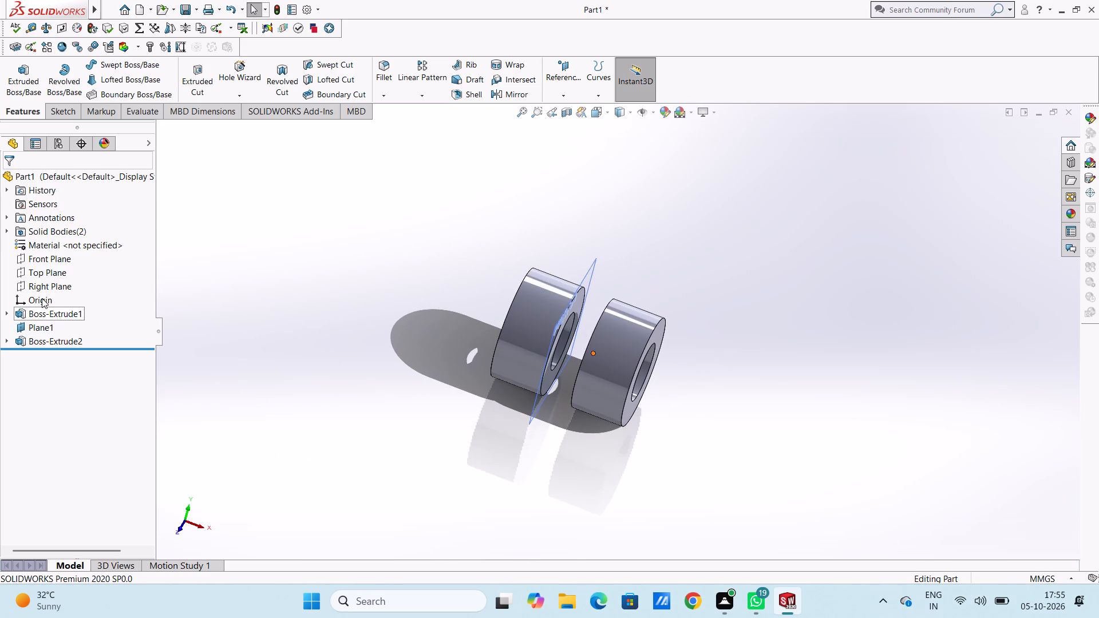
{"action": "left_click", "coordinate": [44, 332]}
{"action": "left_click", "coordinate": [72, 318]}
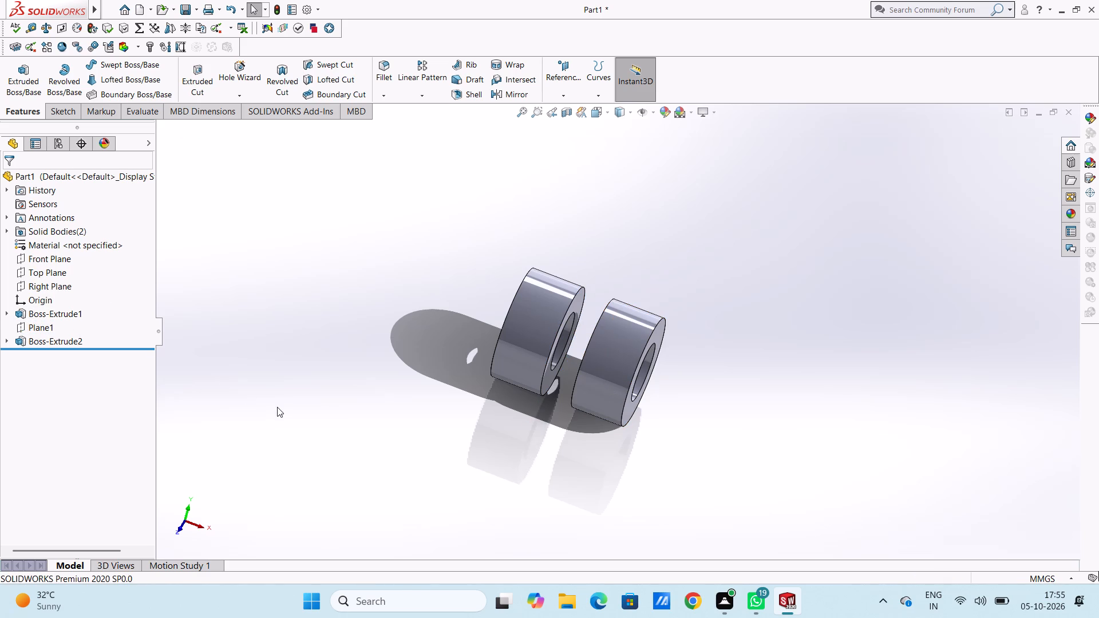
Examine the two rings and the gap between them from several angles, including the front and left views.
{"action": "scroll", "coordinate": [276, 406], "scroll_direction": "up", "scroll_amount": 1}
{"action": "middle_click_drag", "start_coordinate": [328, 451], "coordinate": [311, 463]}
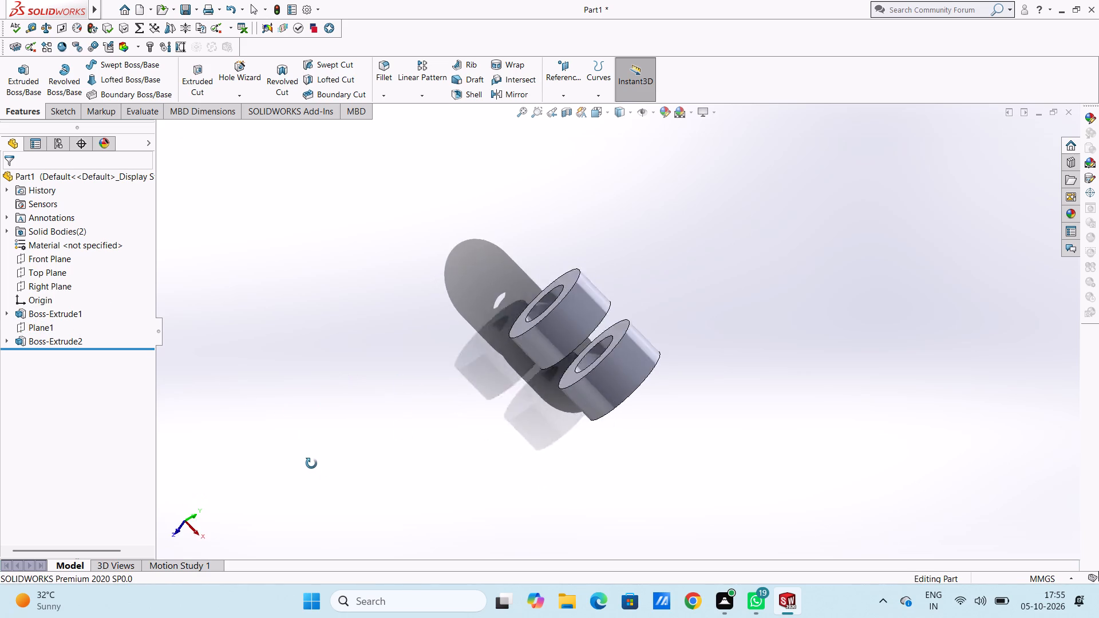
{"action": "middle_click_drag", "start_coordinate": [311, 463], "coordinate": [294, 451]}
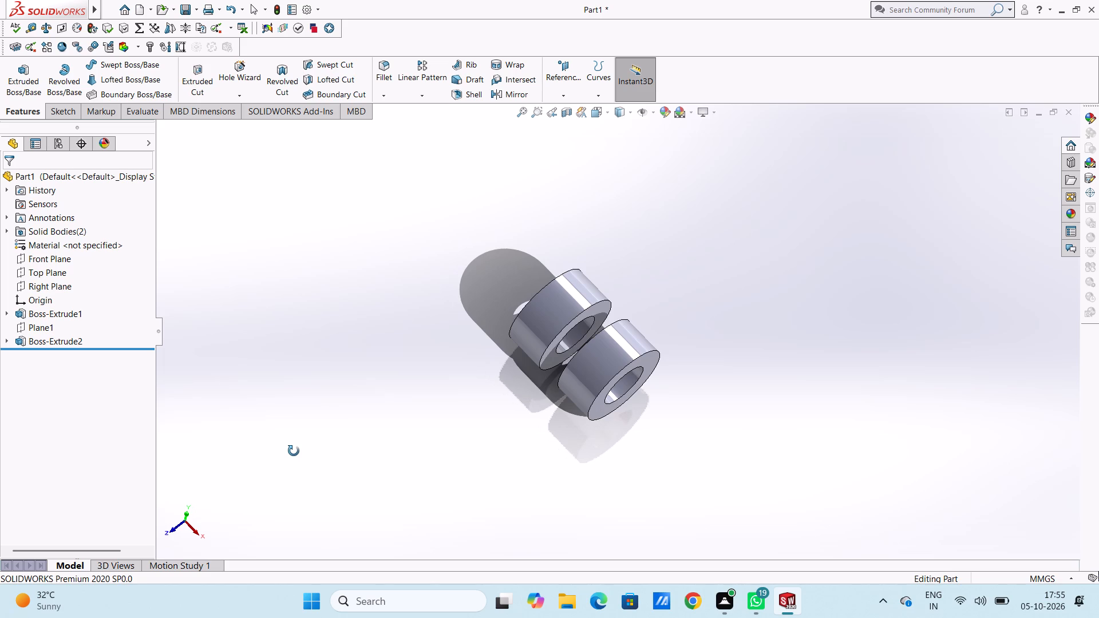
{"action": "middle_click_drag", "start_coordinate": [294, 451], "coordinate": [326, 493]}
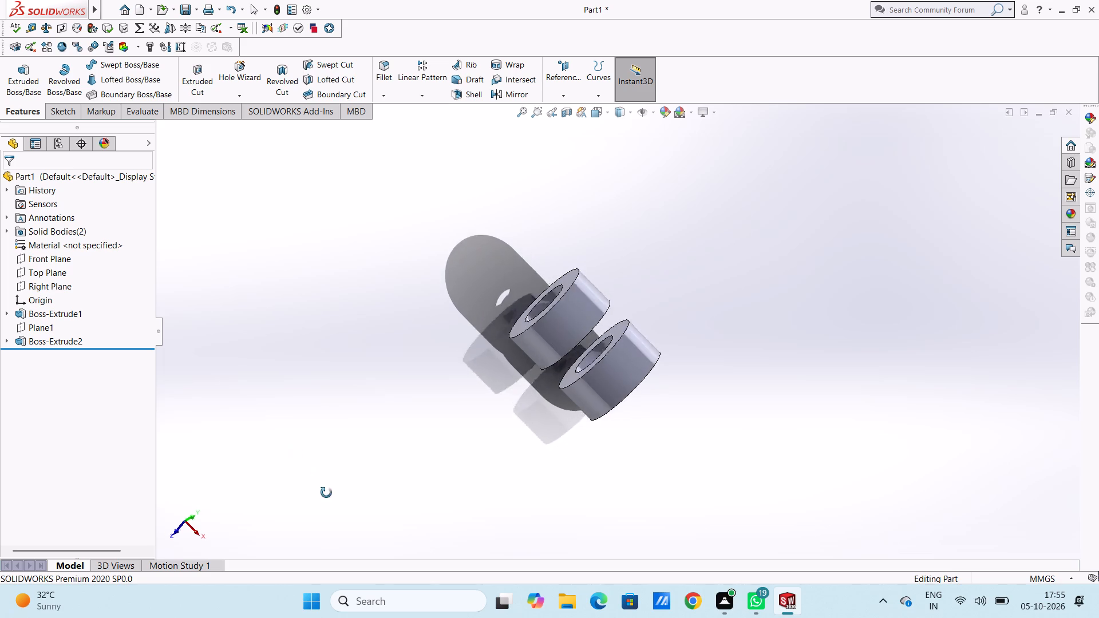
{"action": "middle_click_drag", "start_coordinate": [326, 493], "coordinate": [287, 450]}
{"action": "scroll", "coordinate": [334, 514], "scroll_direction": "up", "scroll_amount": 1}
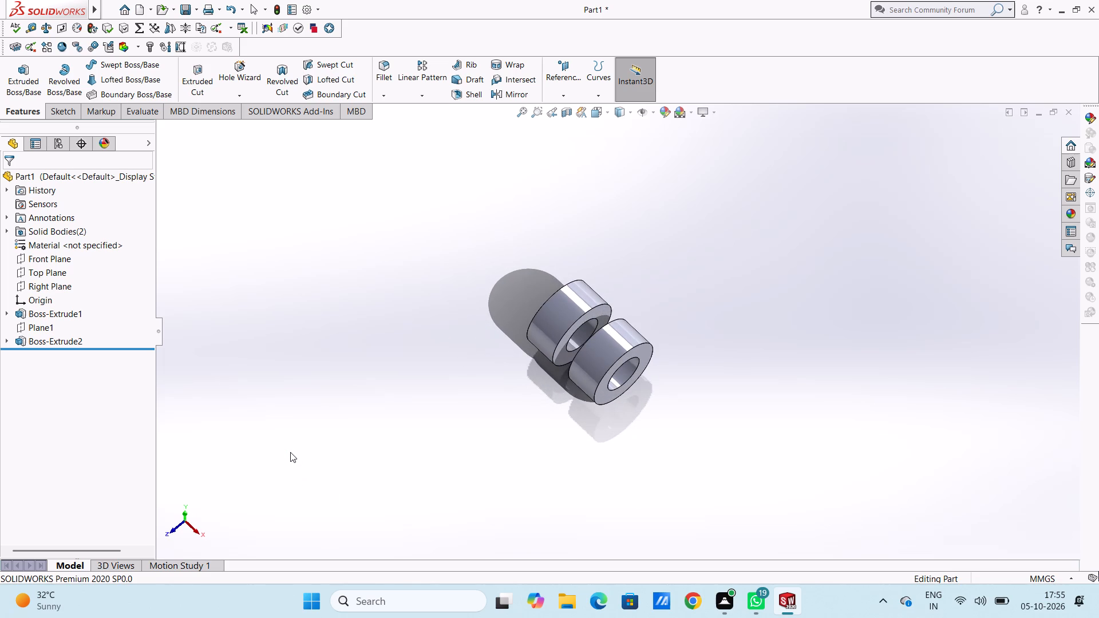
{"action": "key", "text": "ctrl+1"}
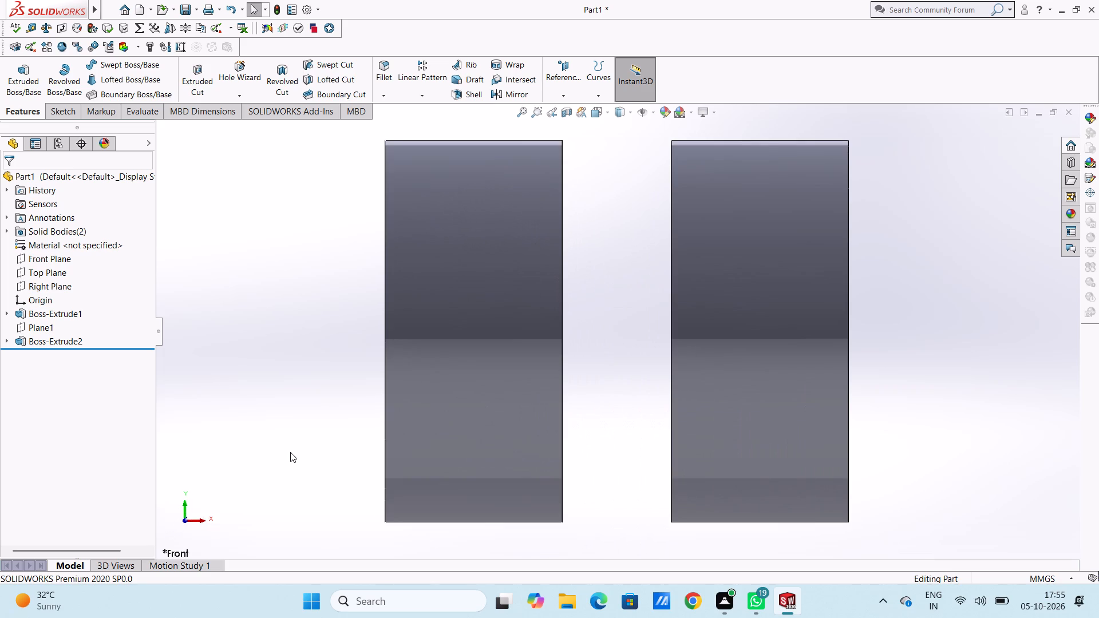
{"action": "key", "text": "ctrl+3"}
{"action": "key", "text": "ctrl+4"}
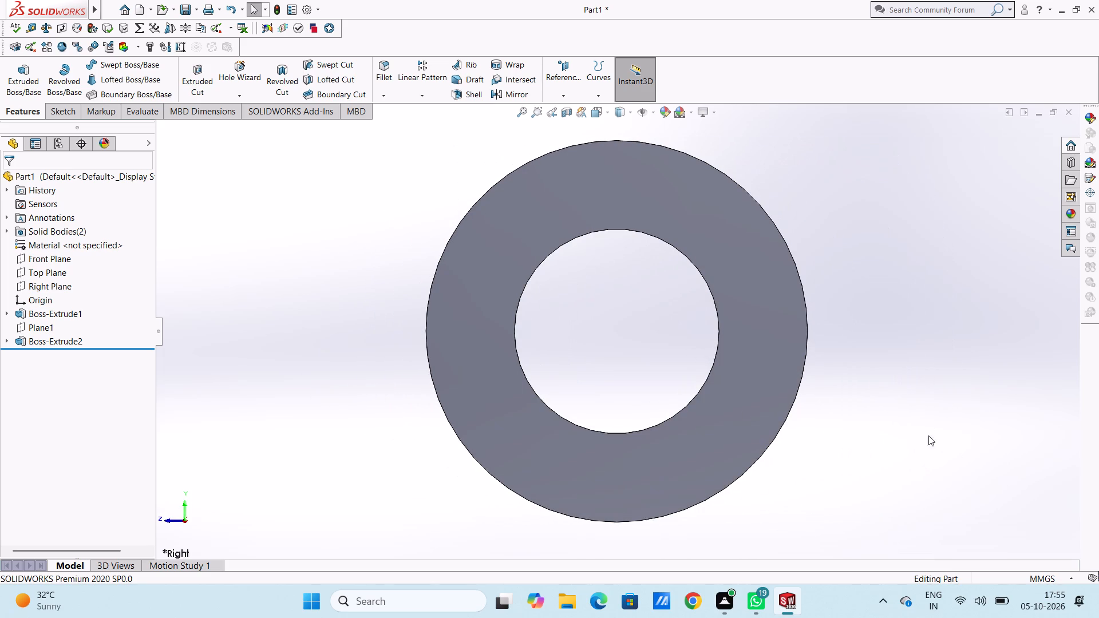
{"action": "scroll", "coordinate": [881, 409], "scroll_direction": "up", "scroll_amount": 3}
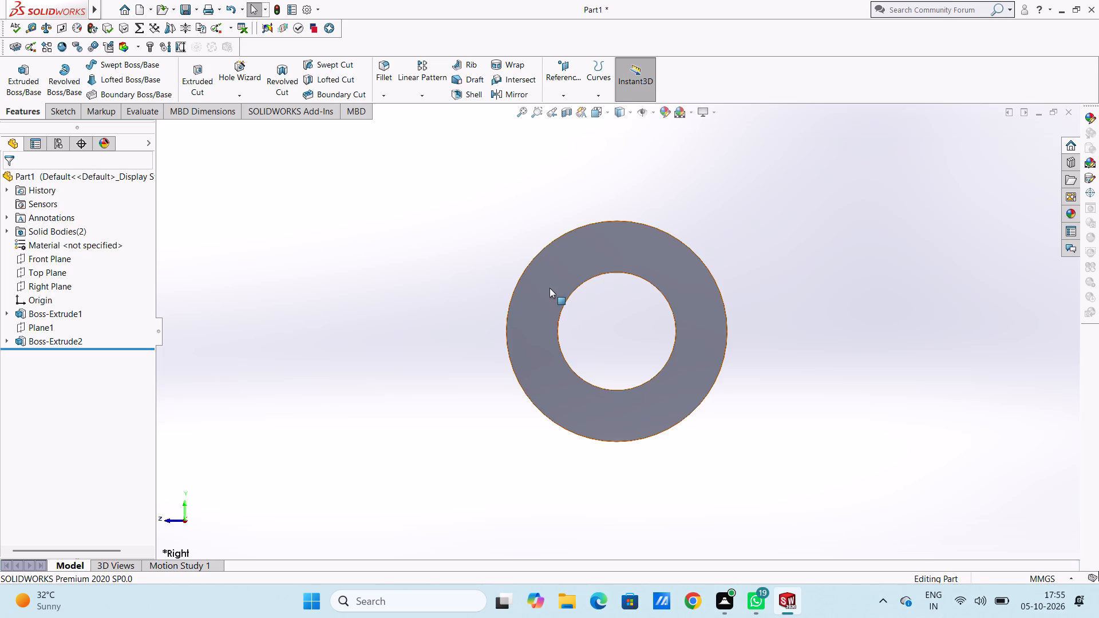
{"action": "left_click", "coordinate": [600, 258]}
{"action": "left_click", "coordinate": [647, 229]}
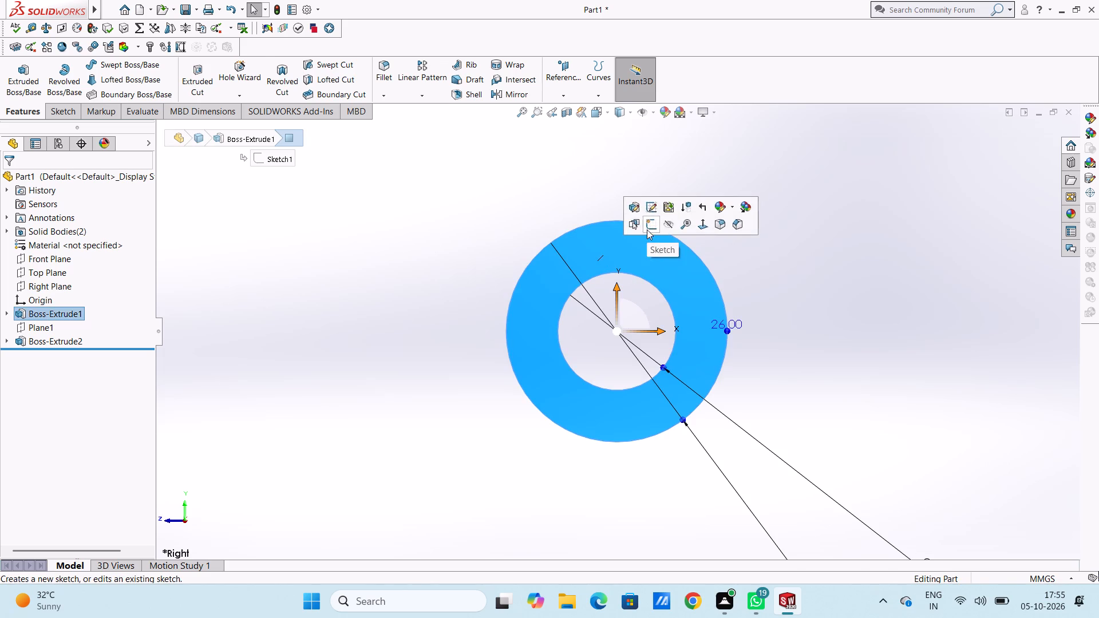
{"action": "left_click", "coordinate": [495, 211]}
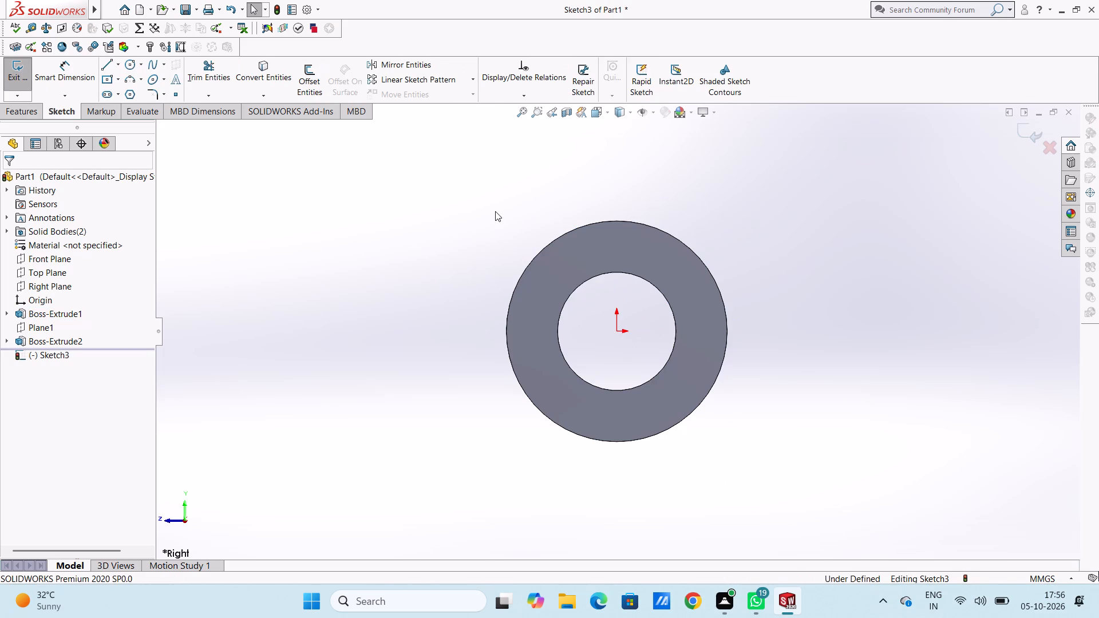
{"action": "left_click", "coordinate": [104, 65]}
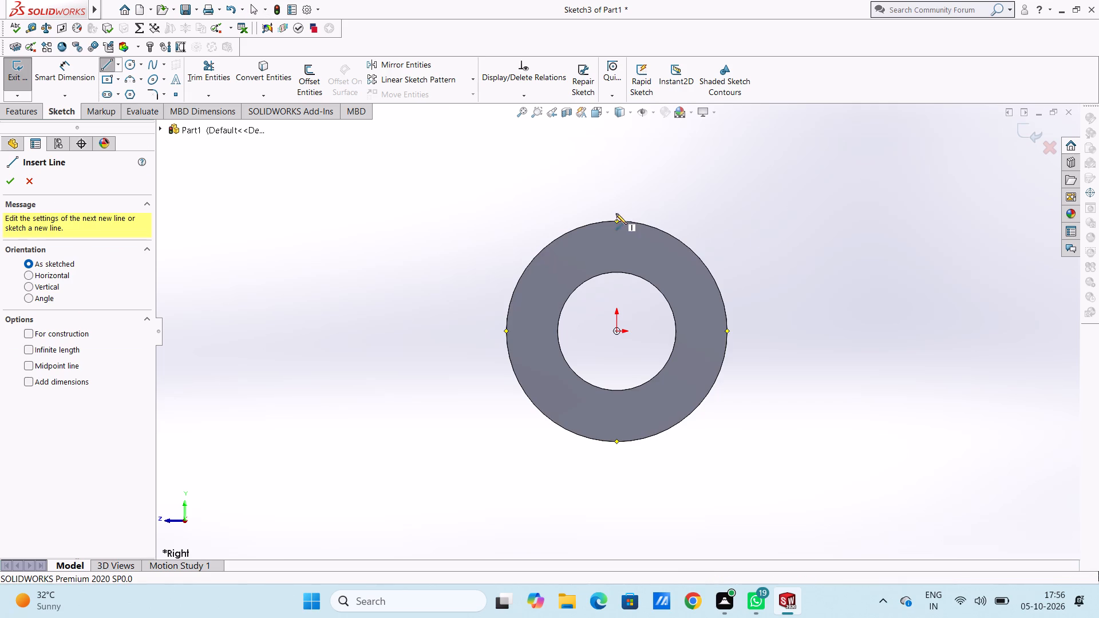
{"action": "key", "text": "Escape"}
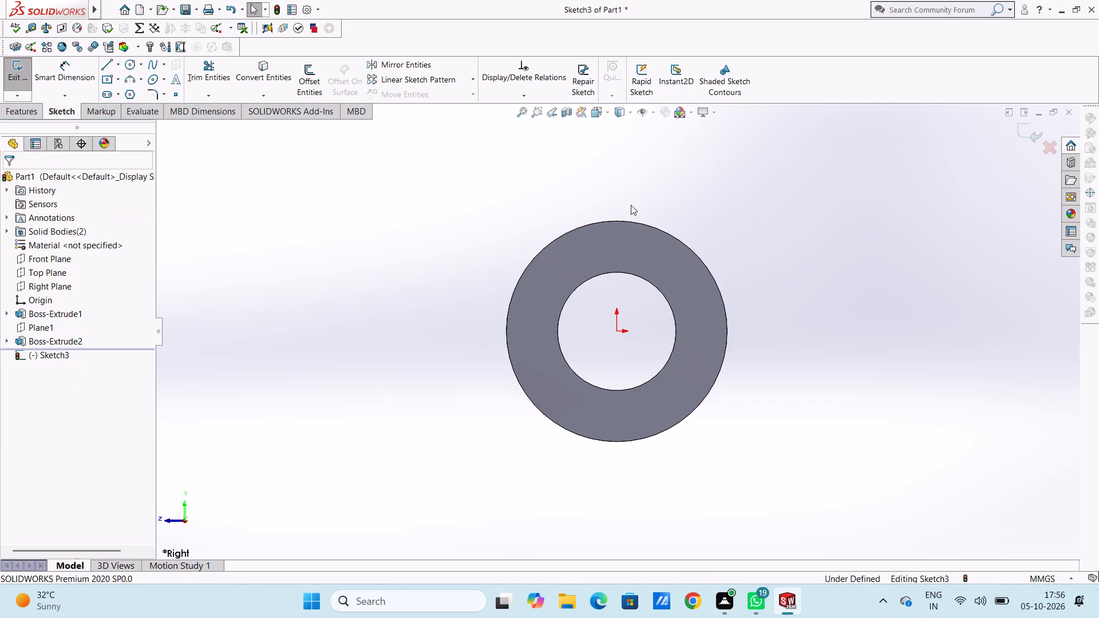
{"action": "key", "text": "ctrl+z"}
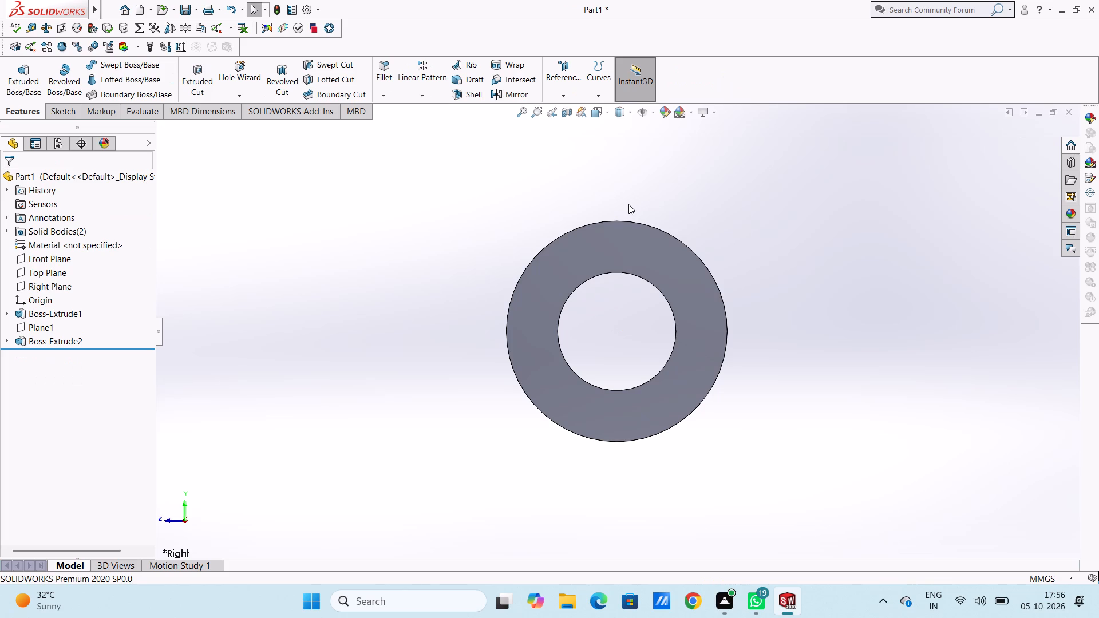
Open a sketch on the second ring's inner face, the one facing the first ring, seen in the right view.
{"action": "scroll", "coordinate": [628, 204], "scroll_direction": "up", "scroll_amount": 1}
{"action": "middle_click_drag", "start_coordinate": [649, 209], "coordinate": [656, 302]}
{"action": "left_click", "coordinate": [642, 253]}
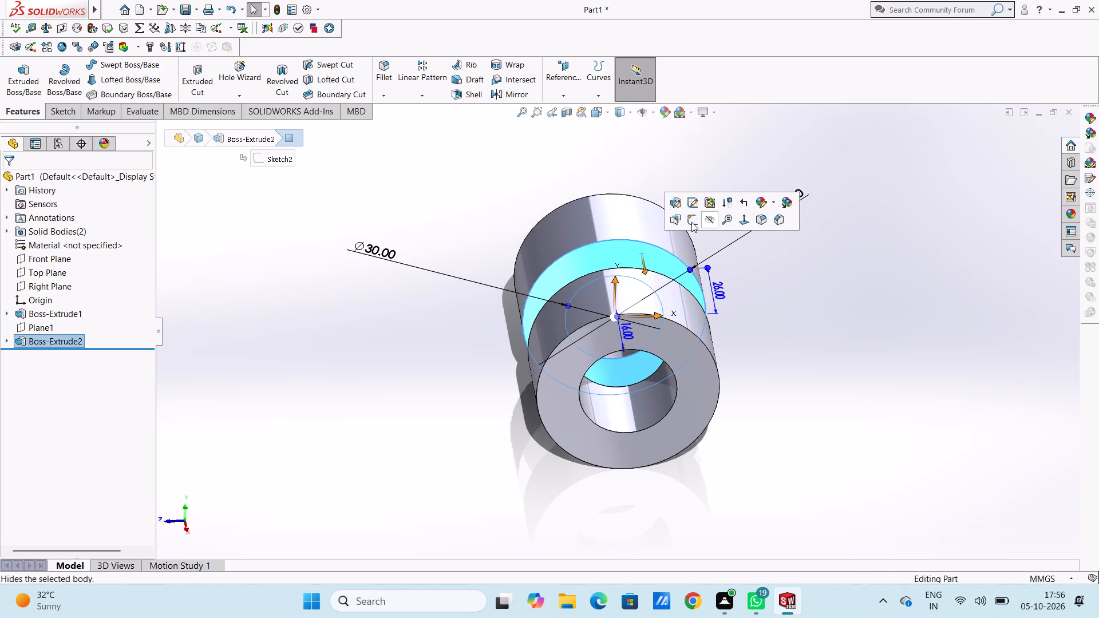
{"action": "left_click", "coordinate": [691, 222]}
{"action": "left_click", "coordinate": [797, 278]}
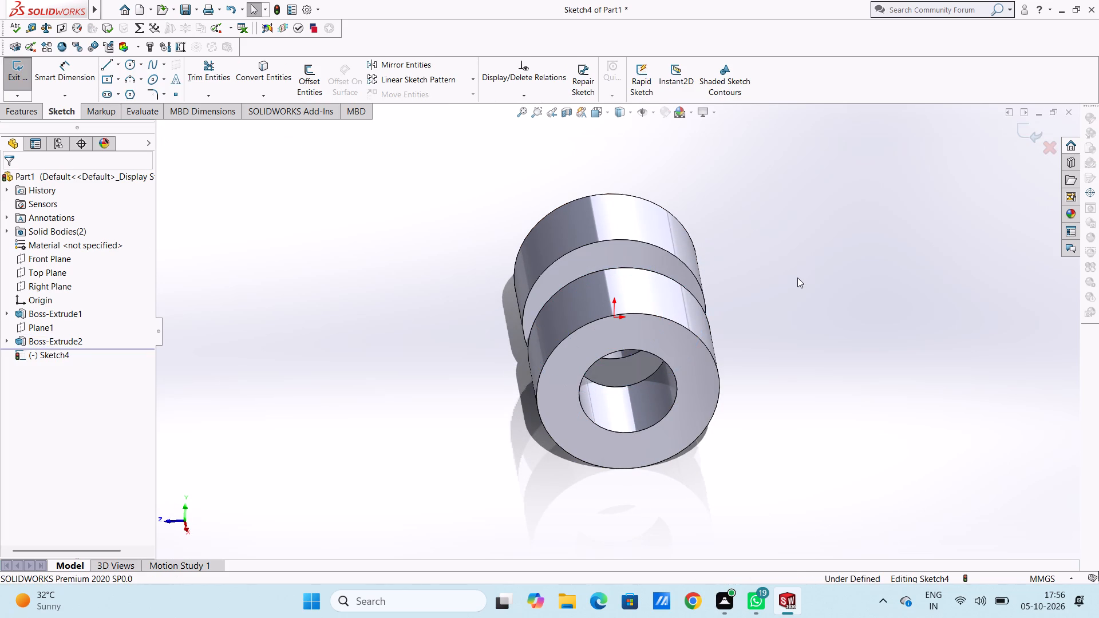
{"action": "key", "text": "ctrl+3"}
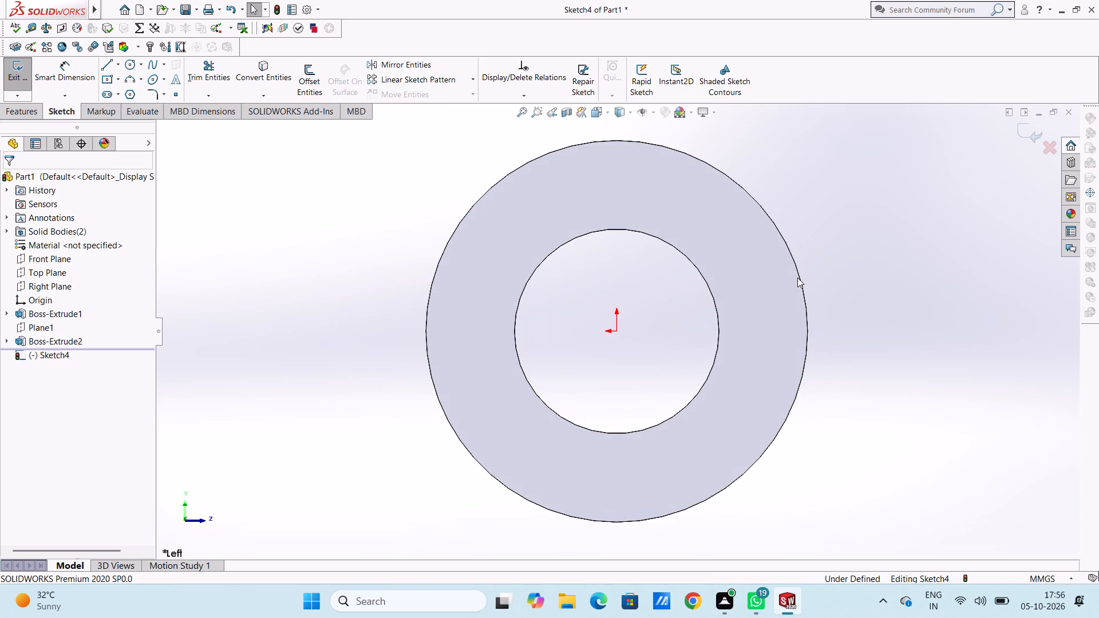
{"action": "key", "text": "ctrl+4"}
{"action": "scroll", "coordinate": [797, 278], "scroll_direction": "up", "scroll_amount": 2}
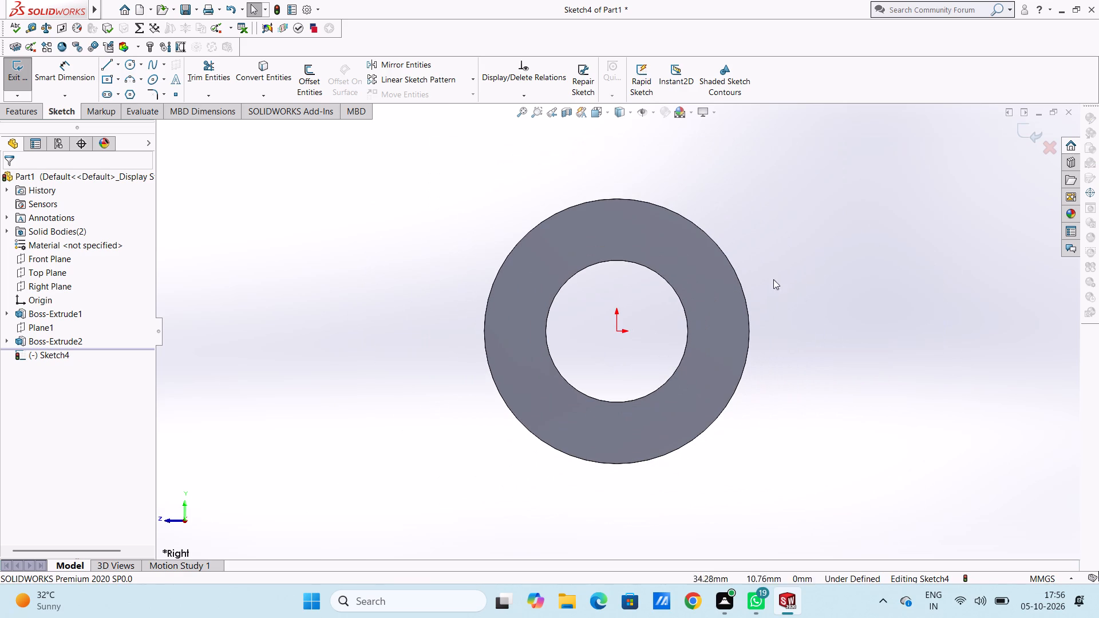
Sketch a 72 mm horizontal line starting at the top point of the ring's outer circle, extending away from the ring.
{"action": "left_click", "coordinate": [102, 63]}
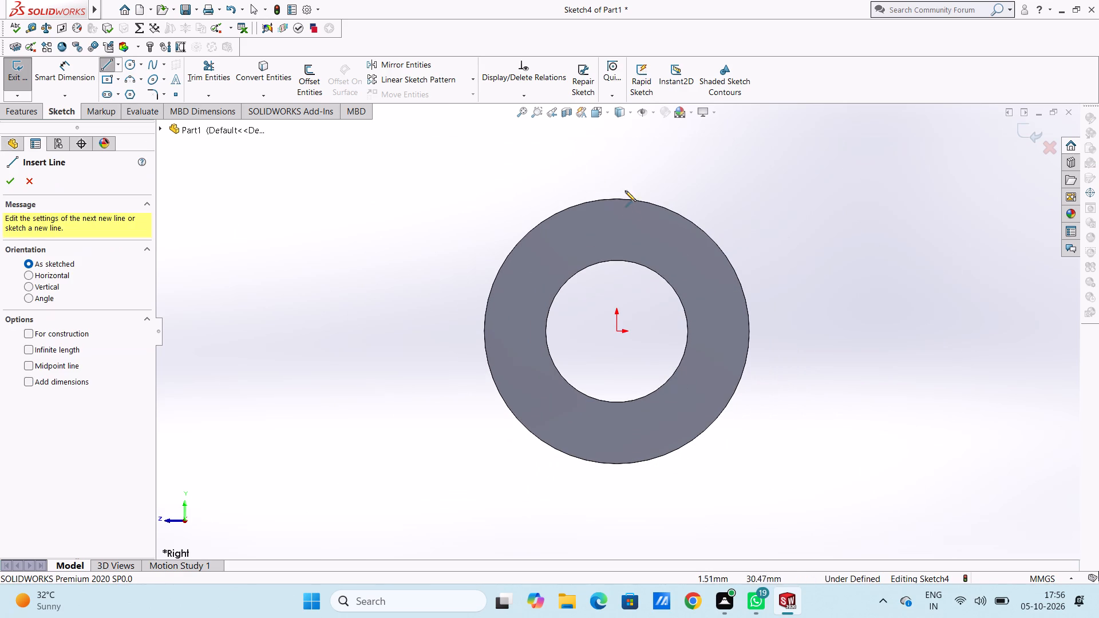
{"action": "left_click", "coordinate": [617, 197]}
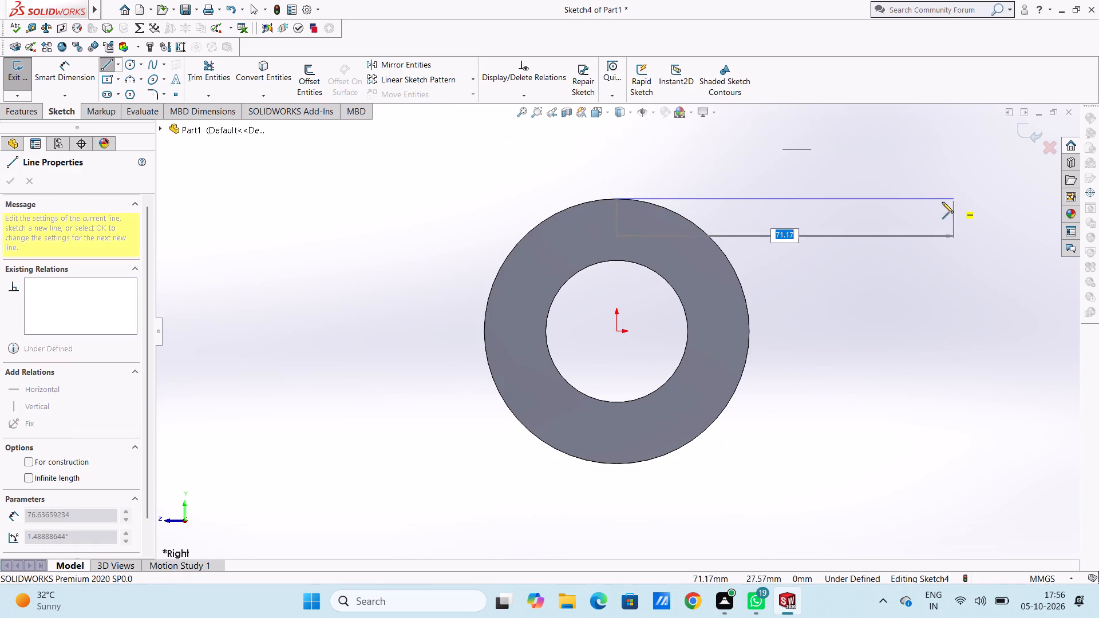
{"action": "scroll", "coordinate": [936, 203], "scroll_direction": "up", "scroll_amount": 2}
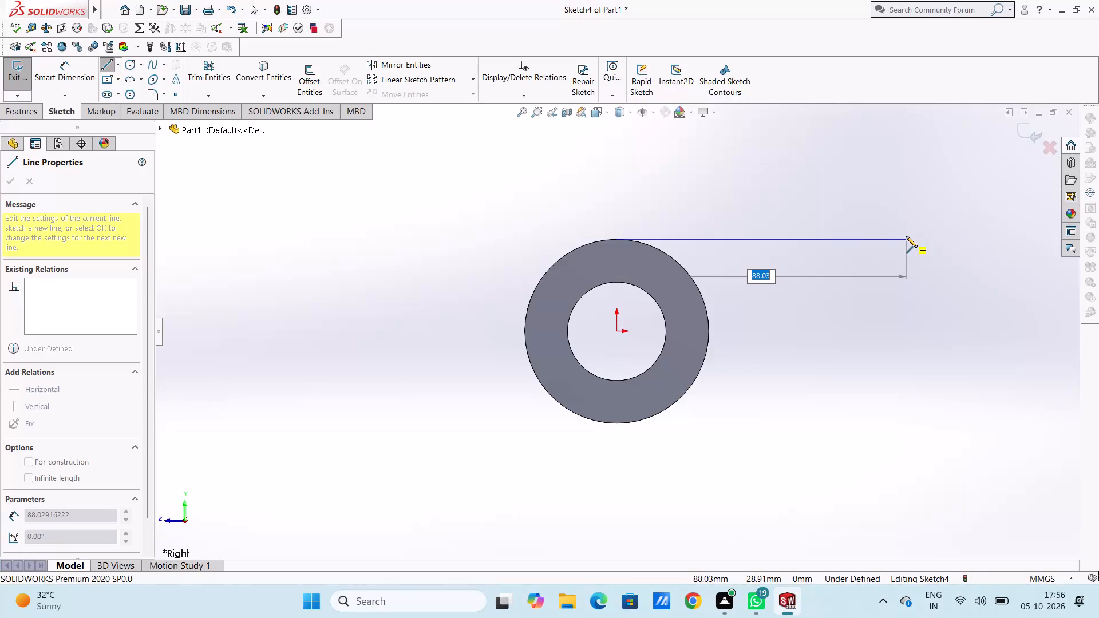
{"action": "type", "text": "72"}
{"action": "key", "text": "Return"}
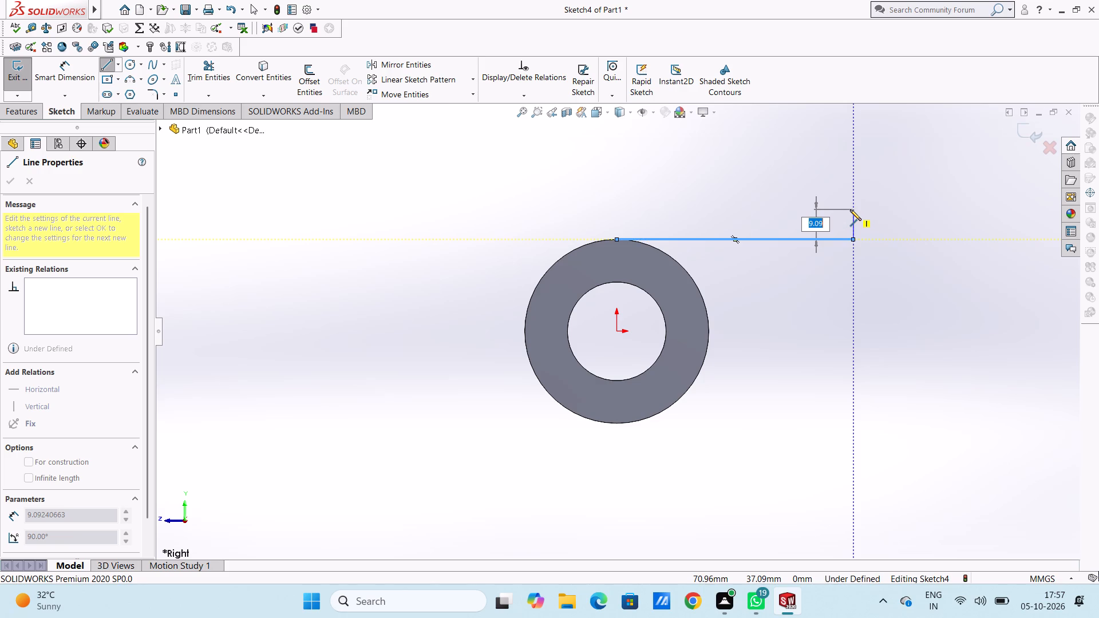
{"action": "scroll", "coordinate": [850, 209], "scroll_direction": "up", "scroll_amount": 2}
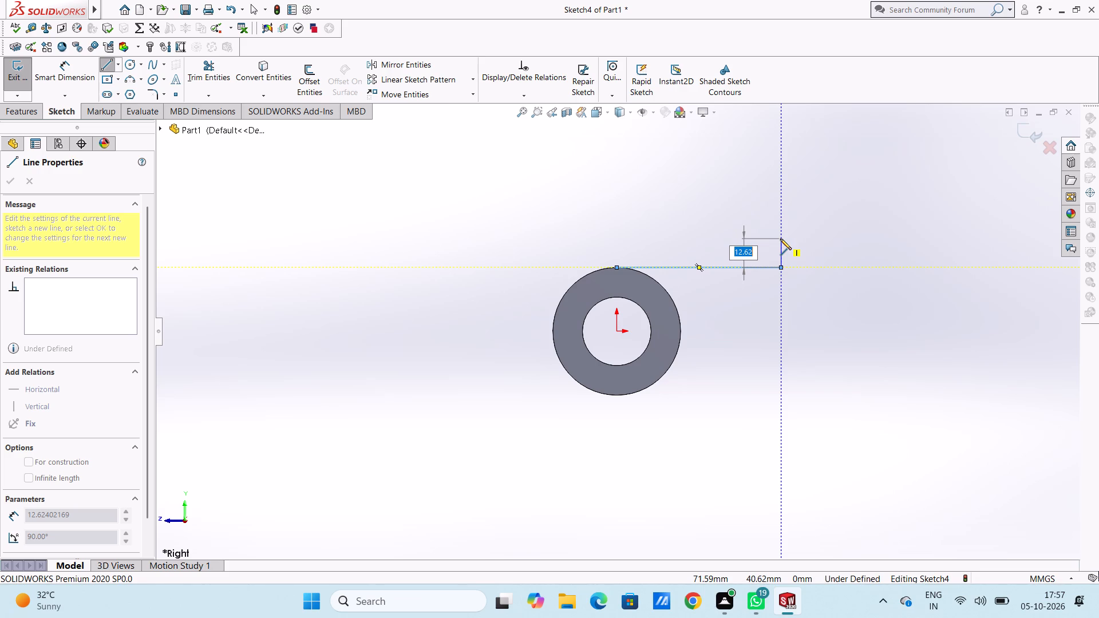
{"action": "key", "text": "Escape"}
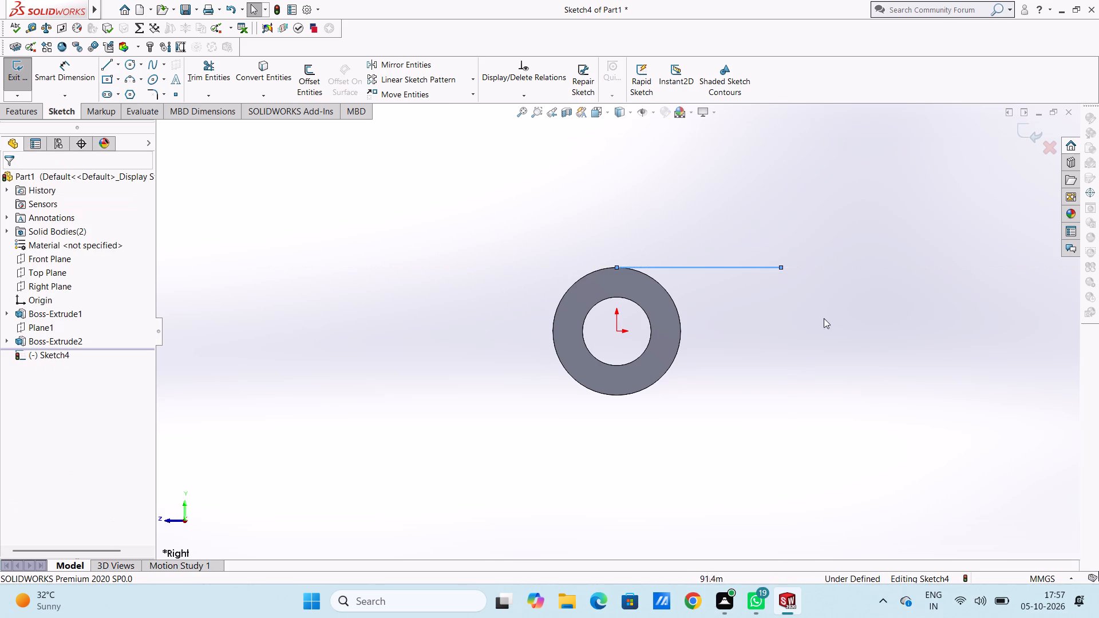
Sketch a 40 mm vertical line up from the origin's level, about 116 mm away, joined by horizontal and vertical lines to the first line's free end.
{"action": "left_click", "coordinate": [104, 64]}
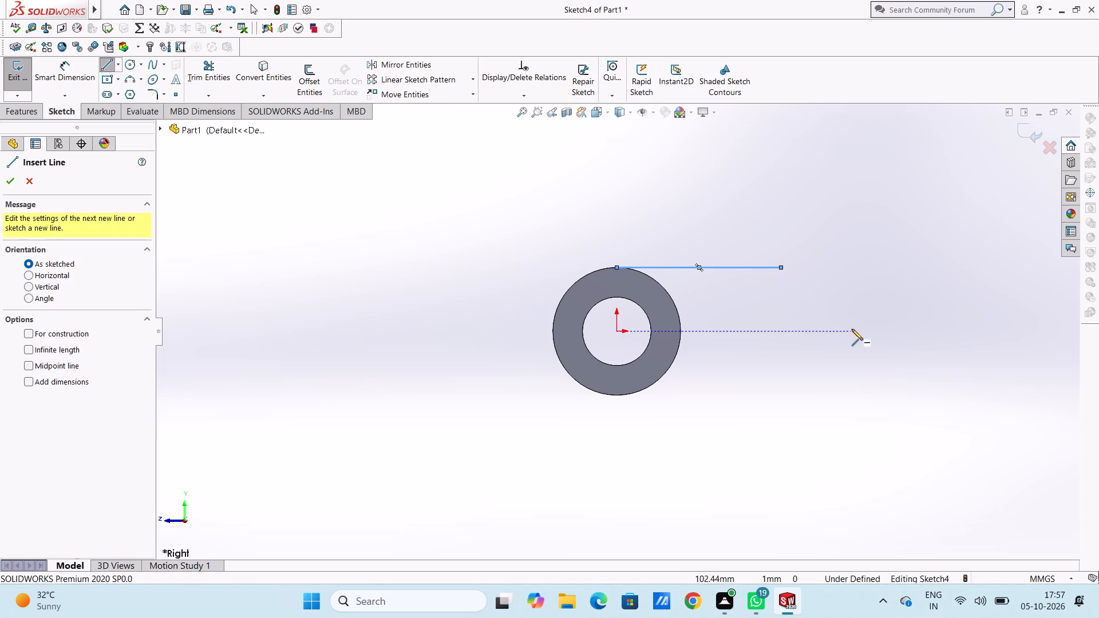
{"action": "left_click", "coordinate": [881, 330]}
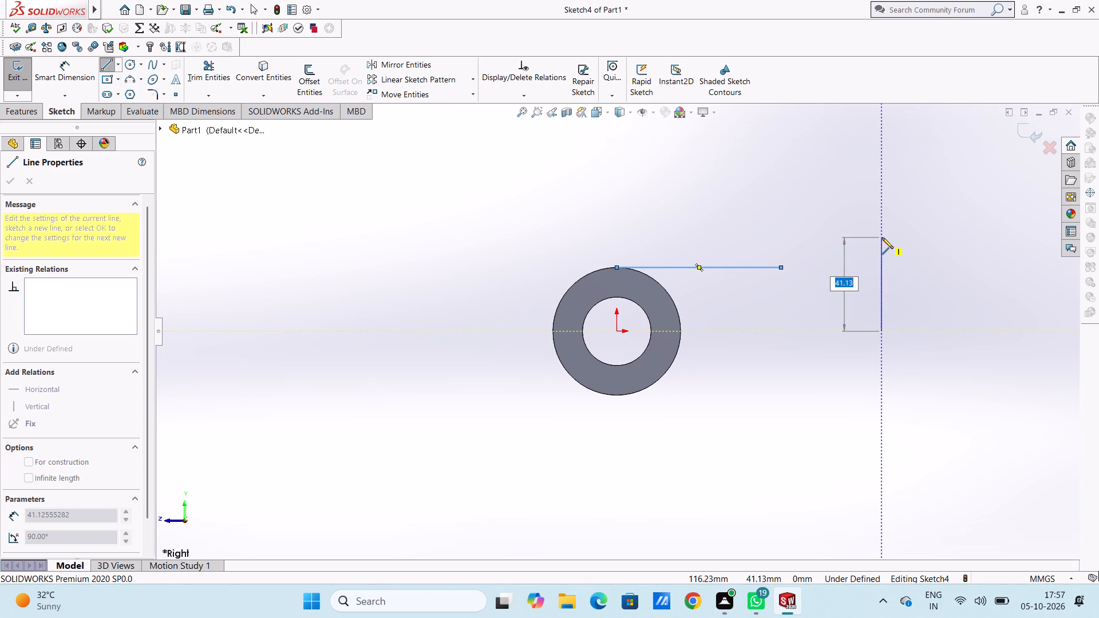
{"action": "type", "text": "40"}
{"action": "key", "text": "Return"}
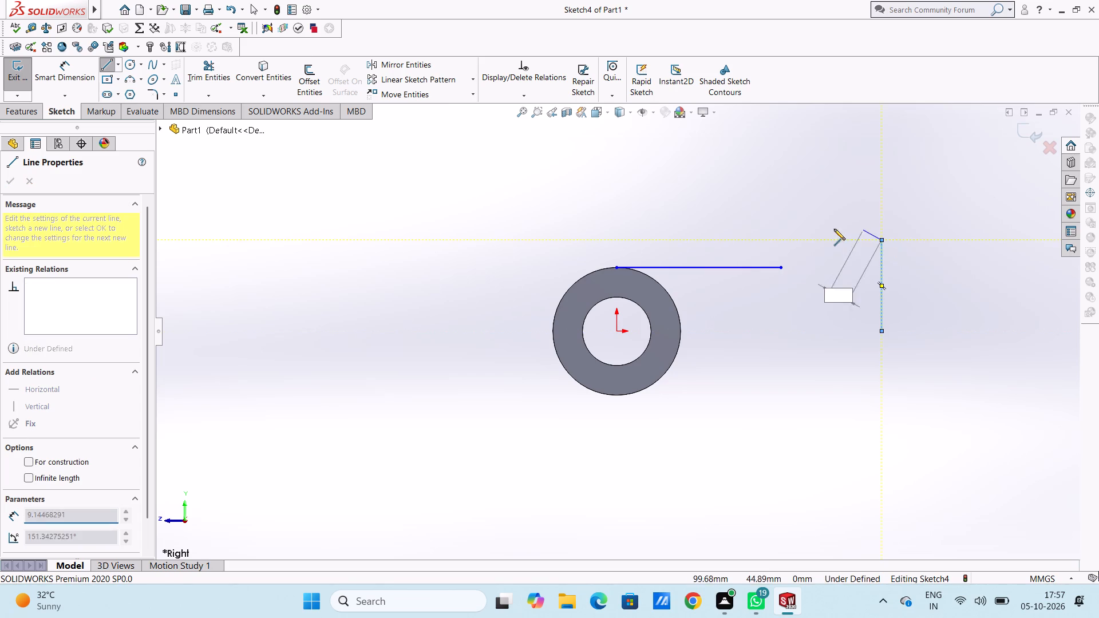
{"action": "left_click", "coordinate": [782, 240]}
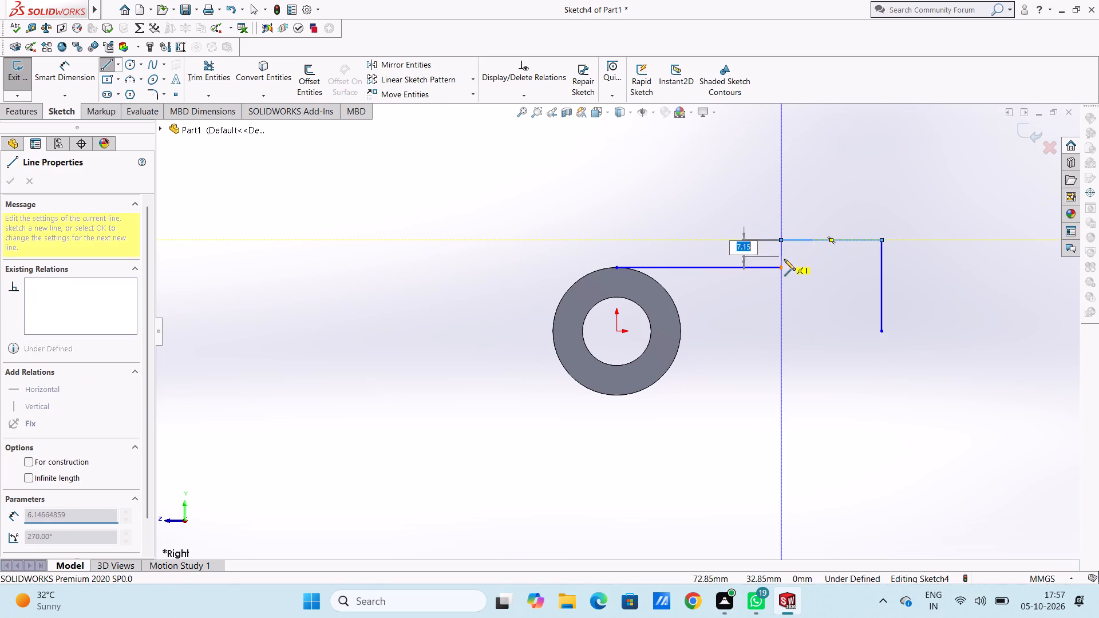
{"action": "left_click", "coordinate": [784, 267]}
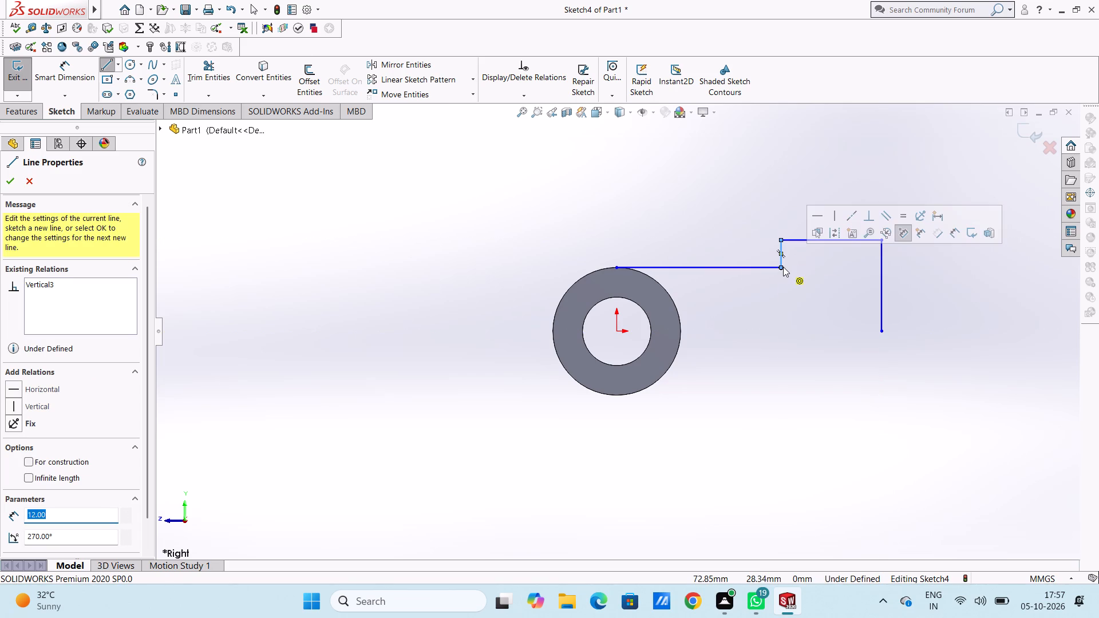
{"action": "key", "text": "Escape"}
{"action": "key", "text": "Escape"}
{"action": "key", "text": "Escape"}
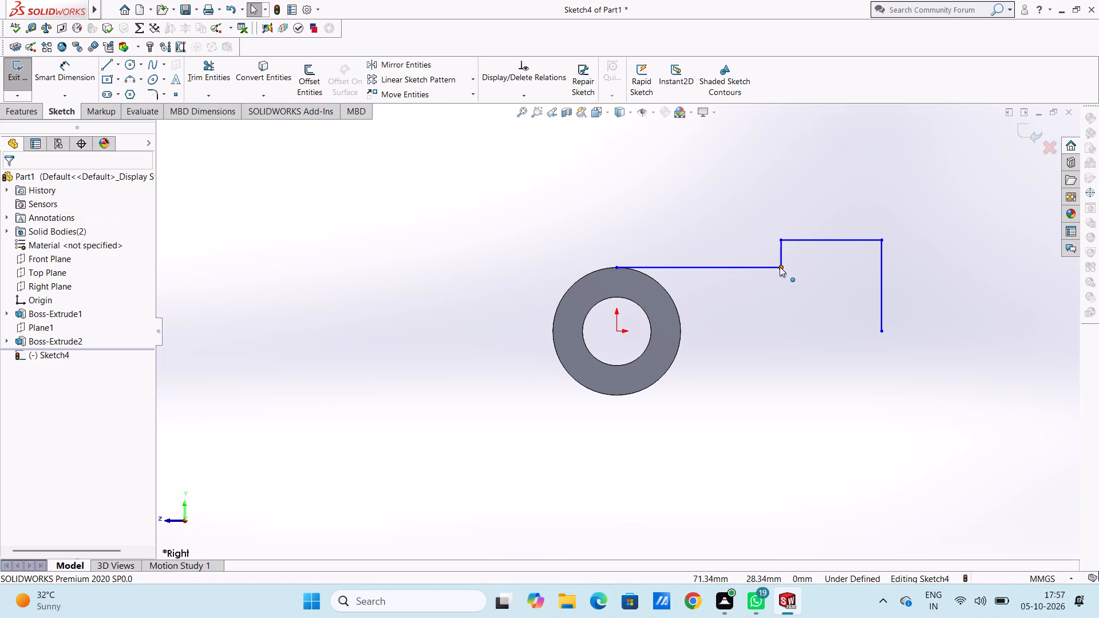
Dimension the short vertical step at 12 mm and the long horizontal line from the ring's top at 72 mm.
{"action": "scroll", "coordinate": [780, 267], "scroll_direction": "up", "scroll_amount": 2}
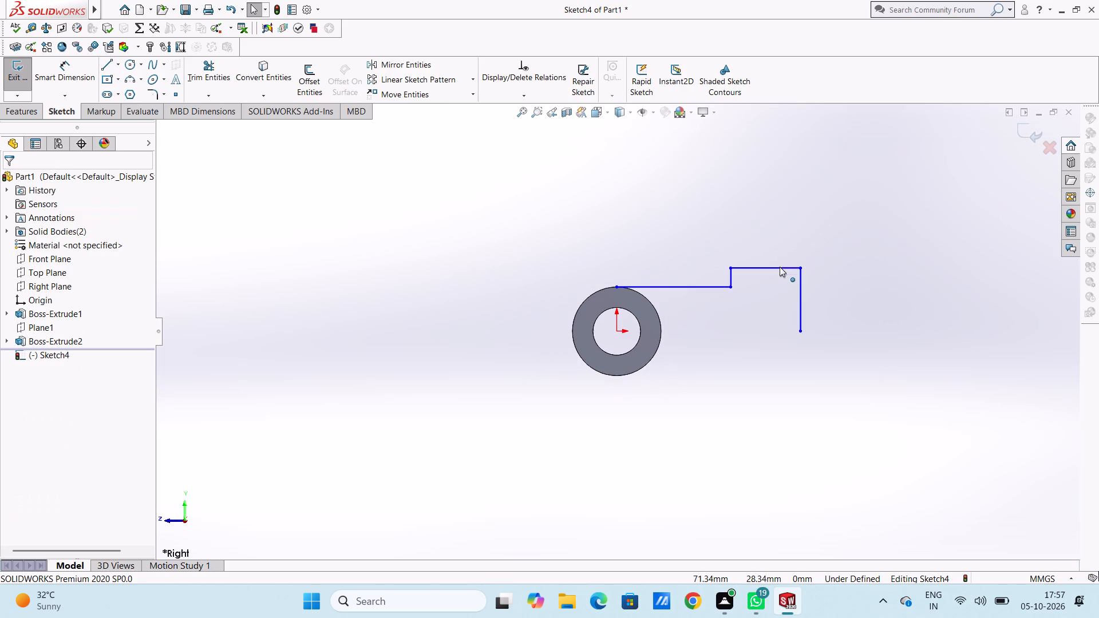
{"action": "left_click", "coordinate": [68, 81]}
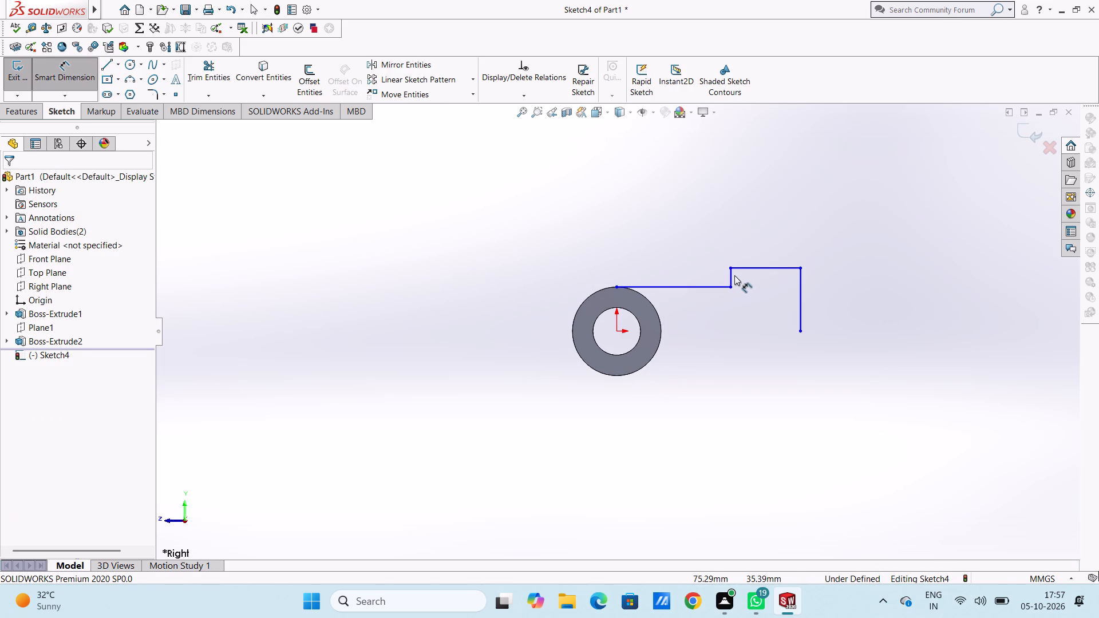
{"action": "left_click", "coordinate": [733, 274]}
{"action": "left_click", "coordinate": [694, 266]}
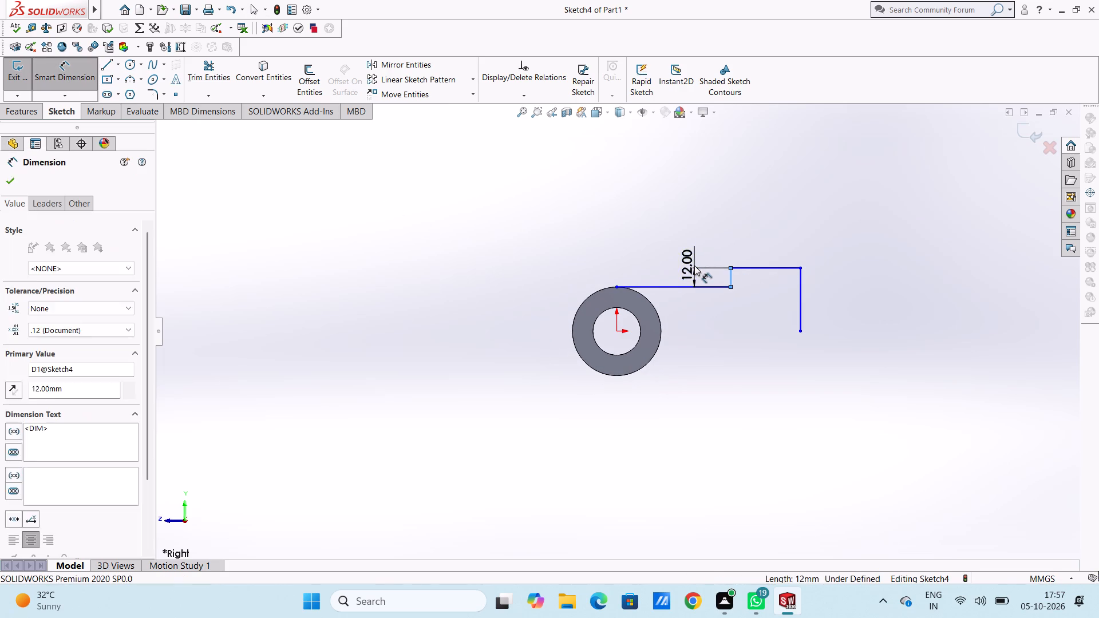
{"action": "left_click", "coordinate": [646, 248]}
{"action": "left_click", "coordinate": [629, 245]}
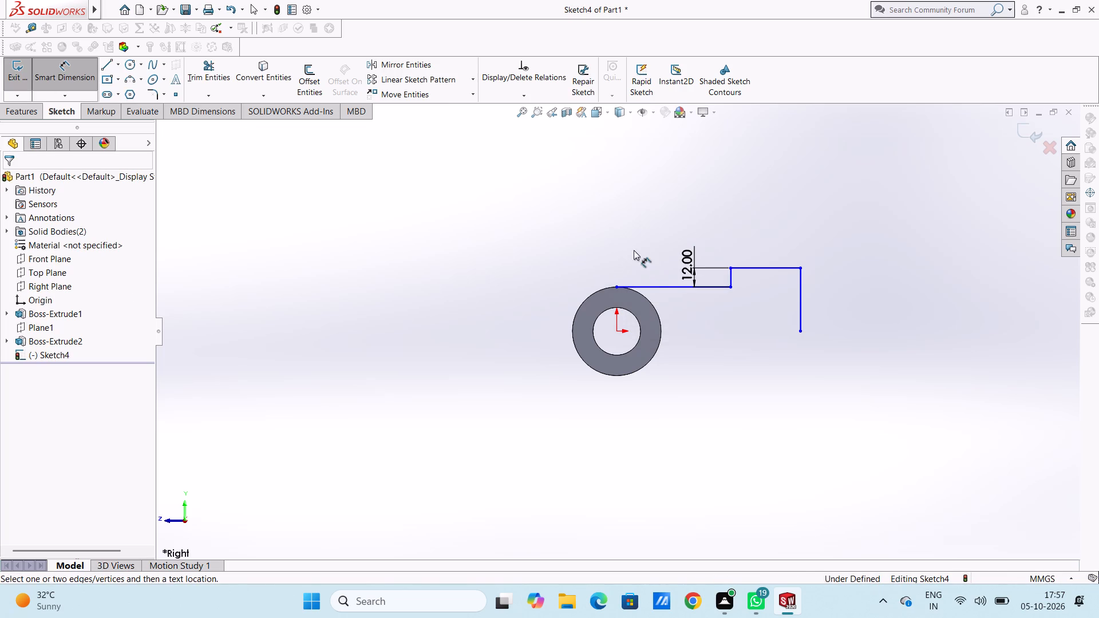
{"action": "left_click", "coordinate": [654, 284]}
{"action": "left_click", "coordinate": [656, 220]}
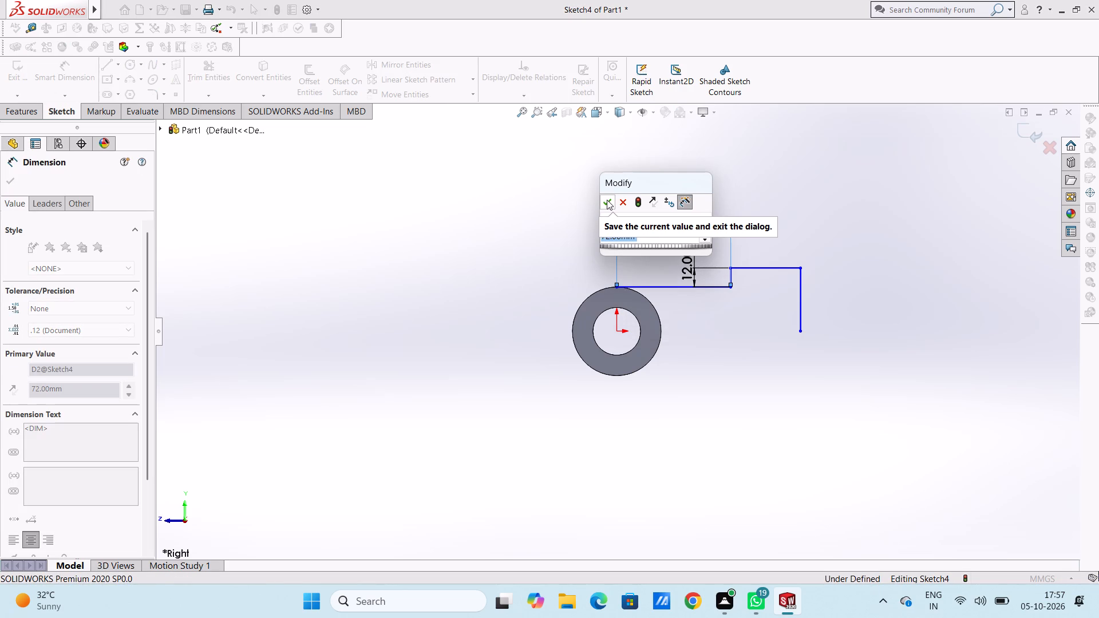
{"action": "left_click", "coordinate": [607, 200]}
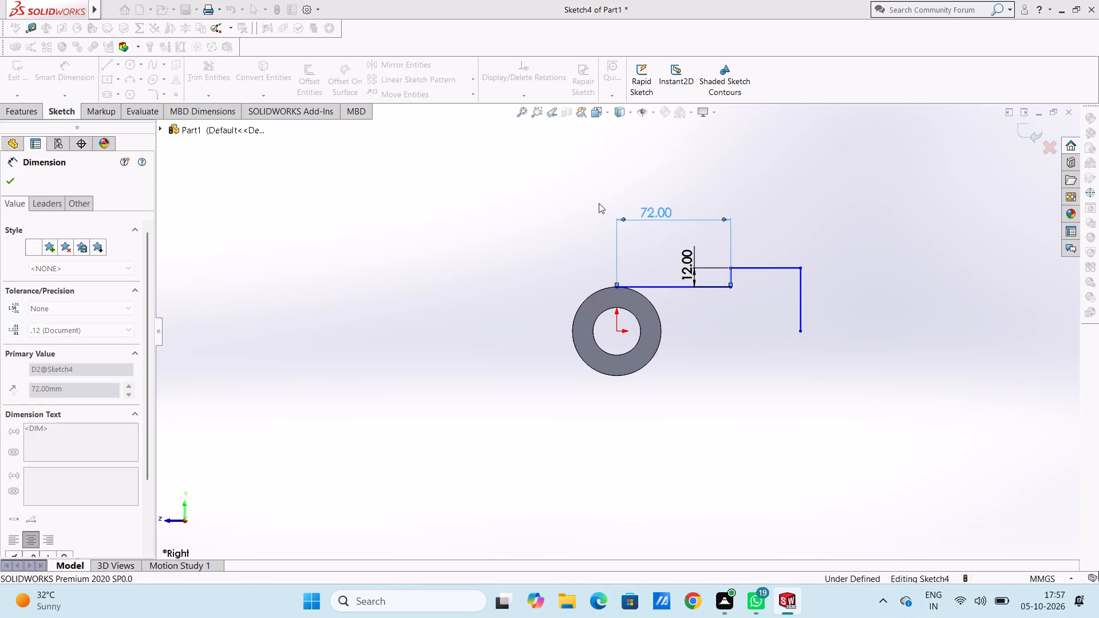
{"action": "left_click", "coordinate": [592, 206]}
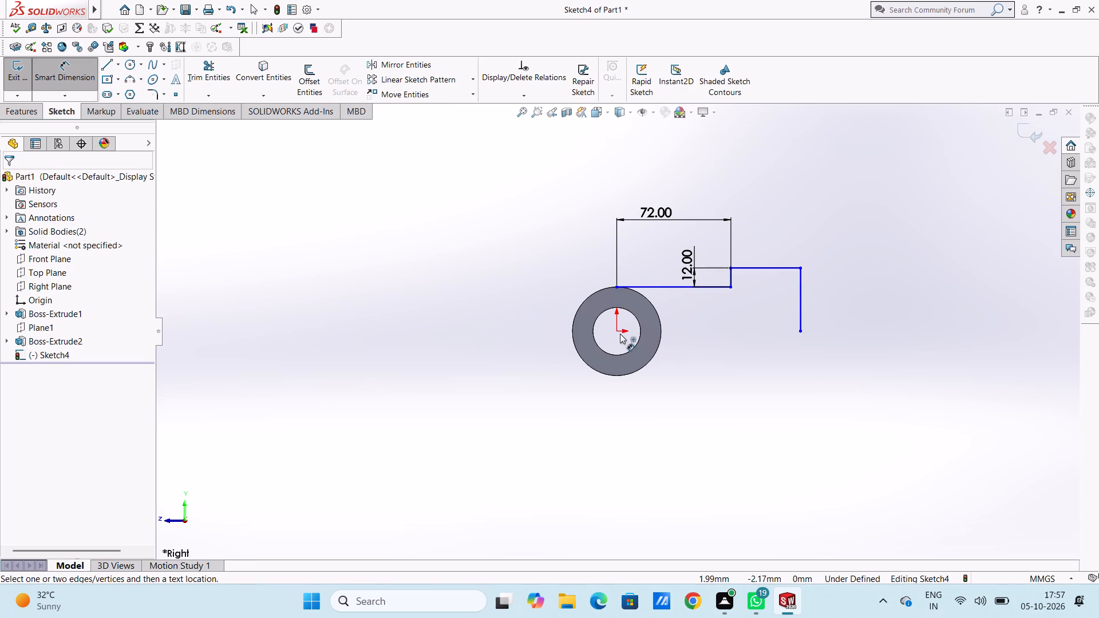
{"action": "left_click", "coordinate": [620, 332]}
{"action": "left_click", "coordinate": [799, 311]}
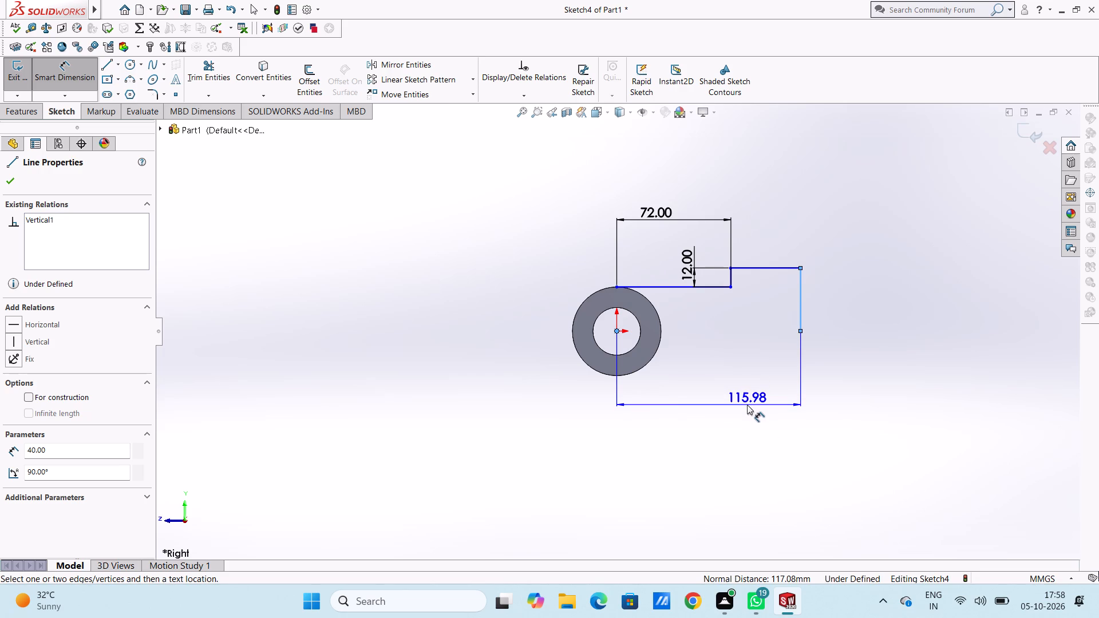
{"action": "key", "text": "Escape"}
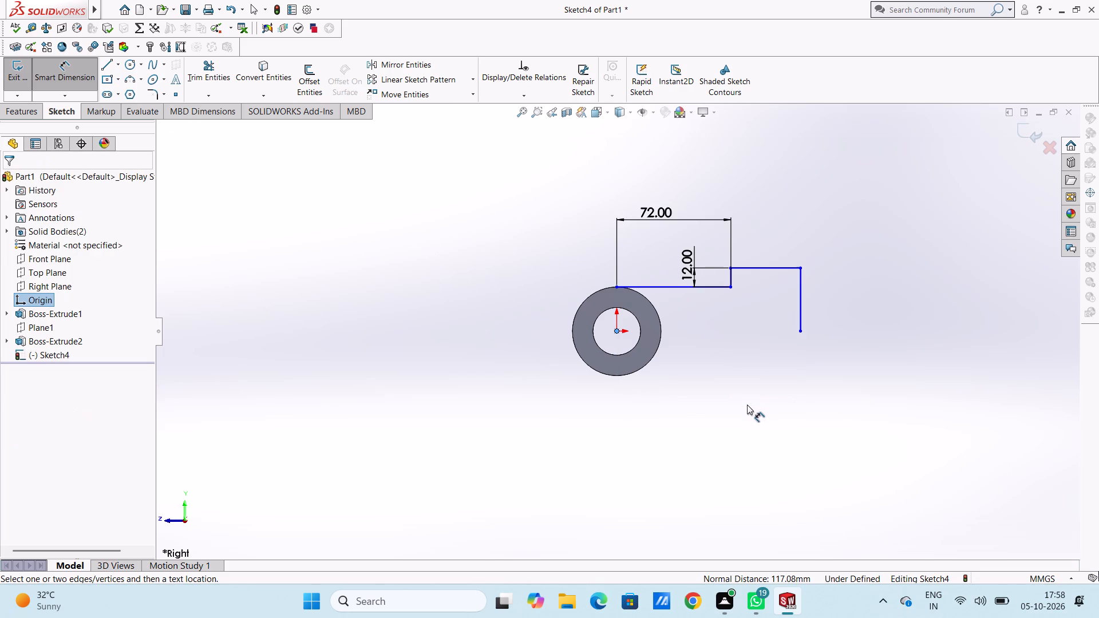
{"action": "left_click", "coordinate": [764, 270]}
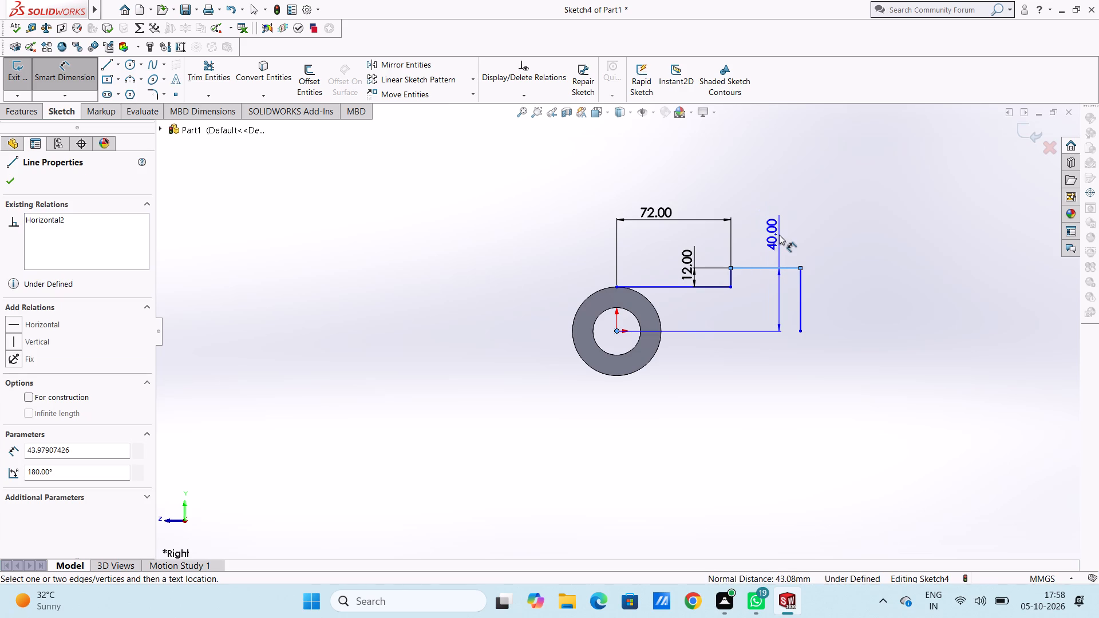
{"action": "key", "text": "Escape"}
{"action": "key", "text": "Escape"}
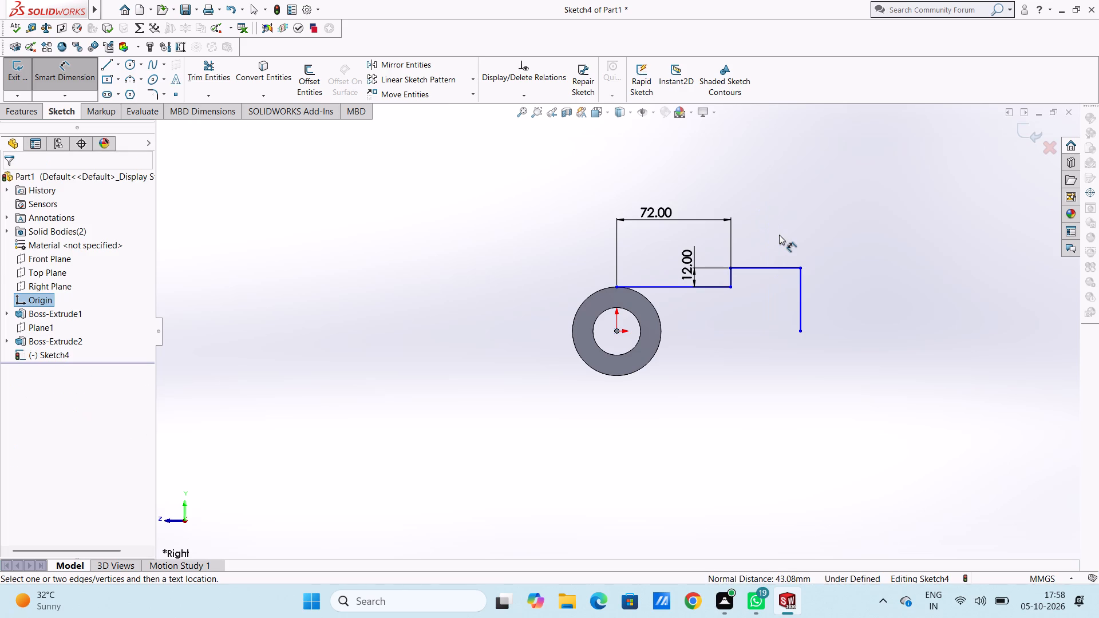
Dimension the long horizontal line at 28 mm above the origin and the outer vertical line at 40 mm long.
{"action": "left_click", "coordinate": [769, 271]}
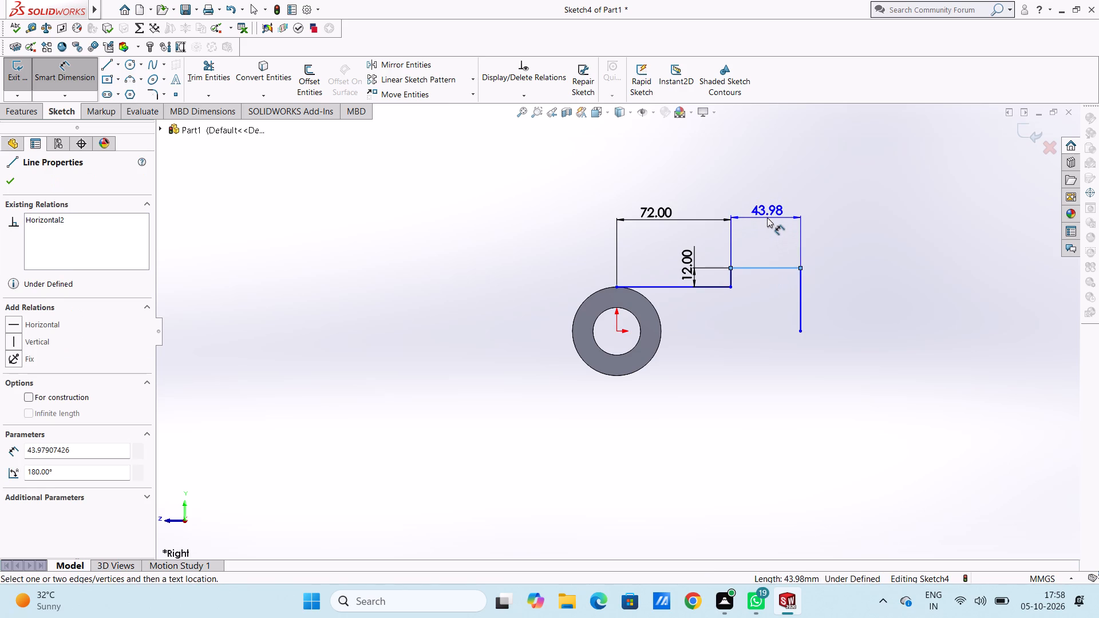
{"action": "key", "text": "Escape"}
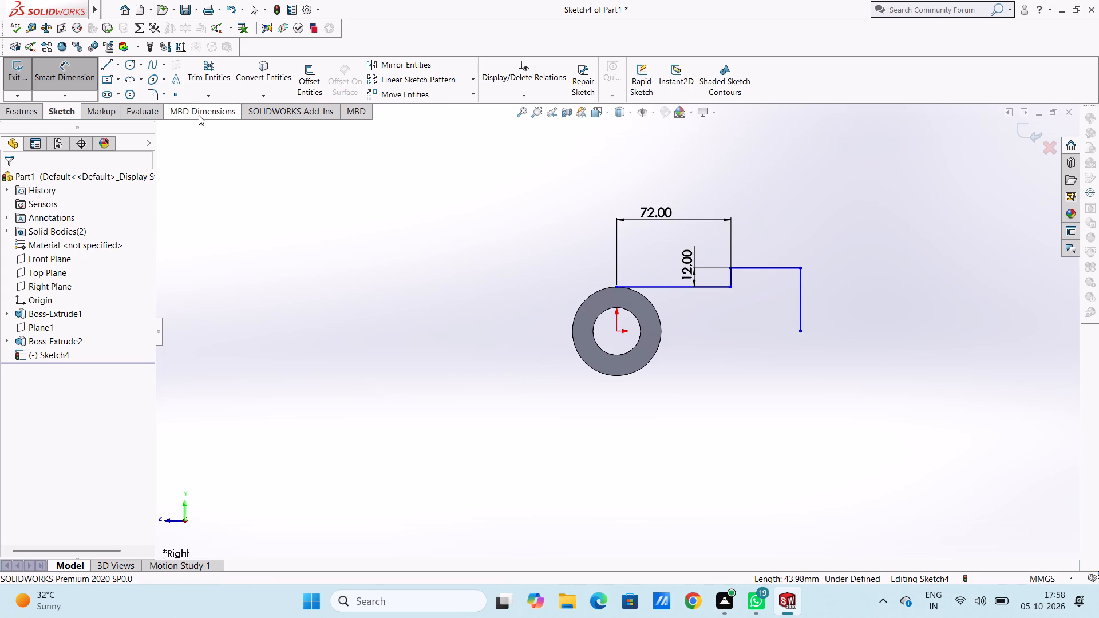
{"action": "left_click", "coordinate": [619, 331]}
{"action": "left_click", "coordinate": [641, 287]}
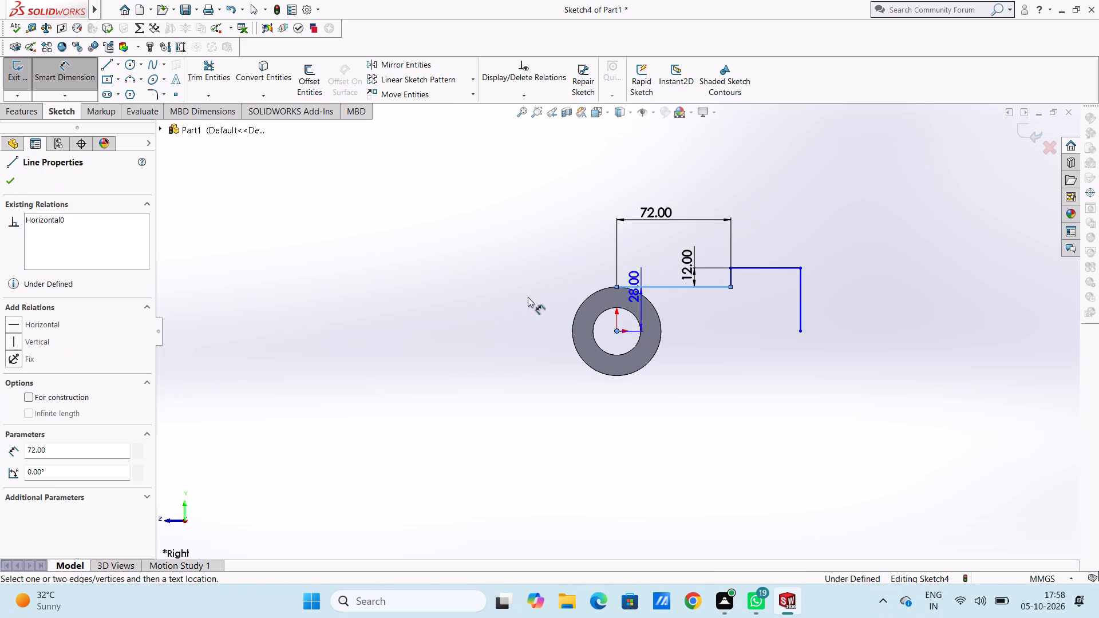
{"action": "left_click", "coordinate": [488, 302]}
{"action": "left_click", "coordinate": [442, 284]}
{"action": "left_click", "coordinate": [406, 275]}
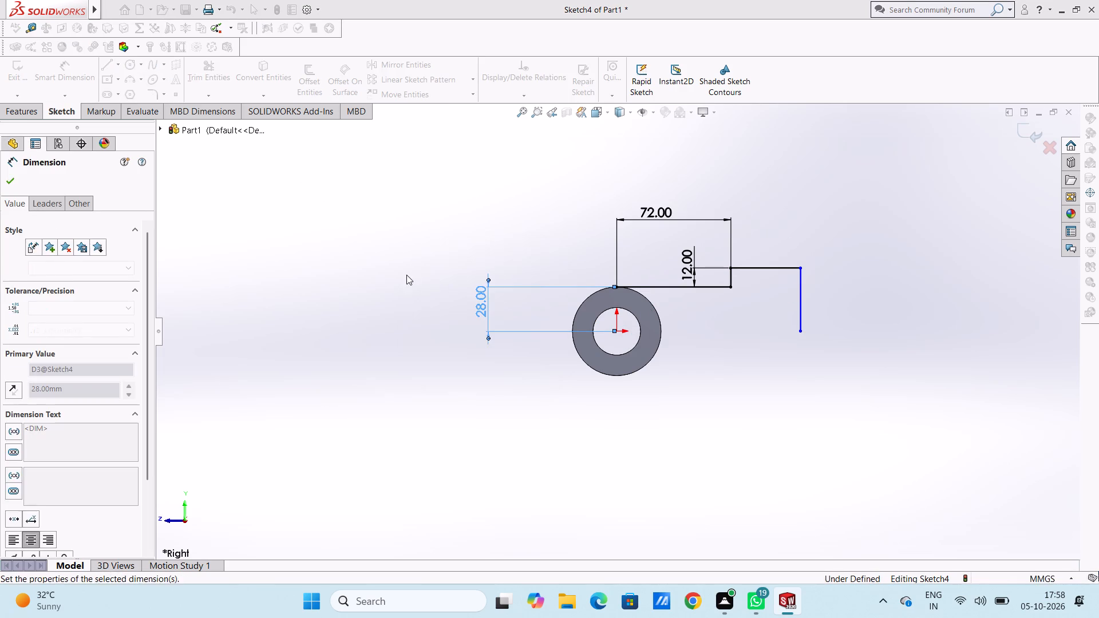
{"action": "left_click", "coordinate": [801, 295]}
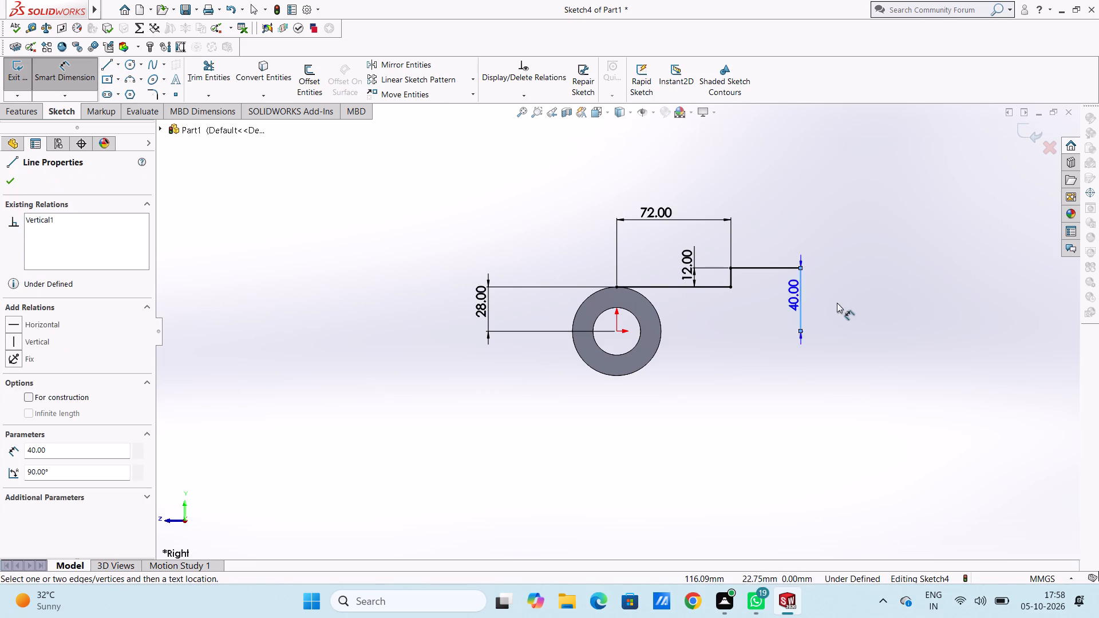
{"action": "left_click", "coordinate": [906, 308]}
{"action": "left_click", "coordinate": [856, 290]}
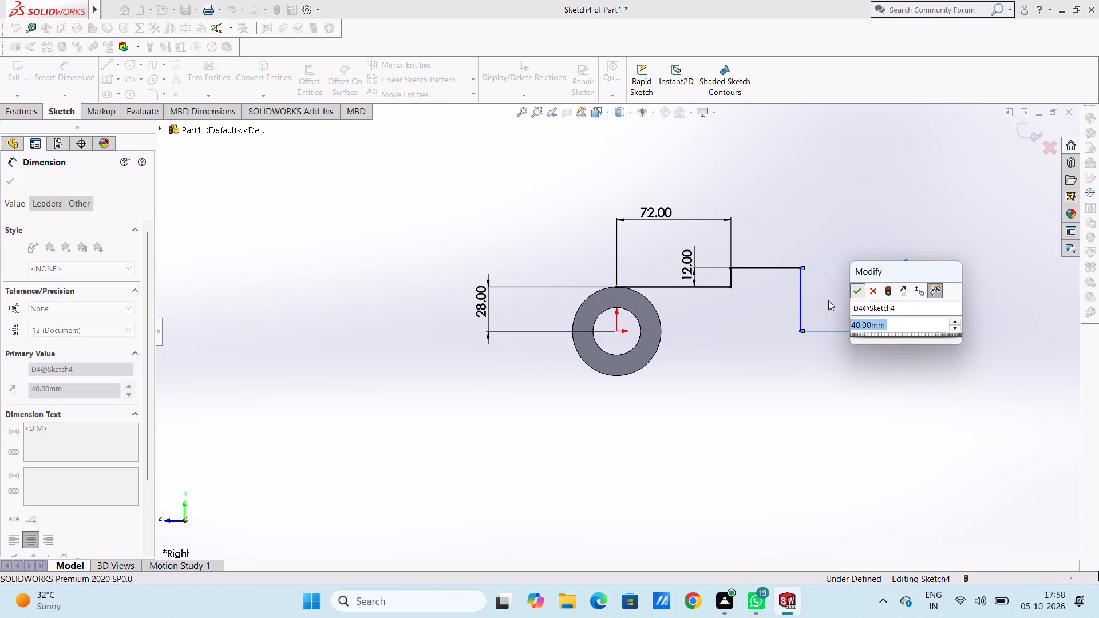
{"action": "left_click", "coordinate": [819, 297]}
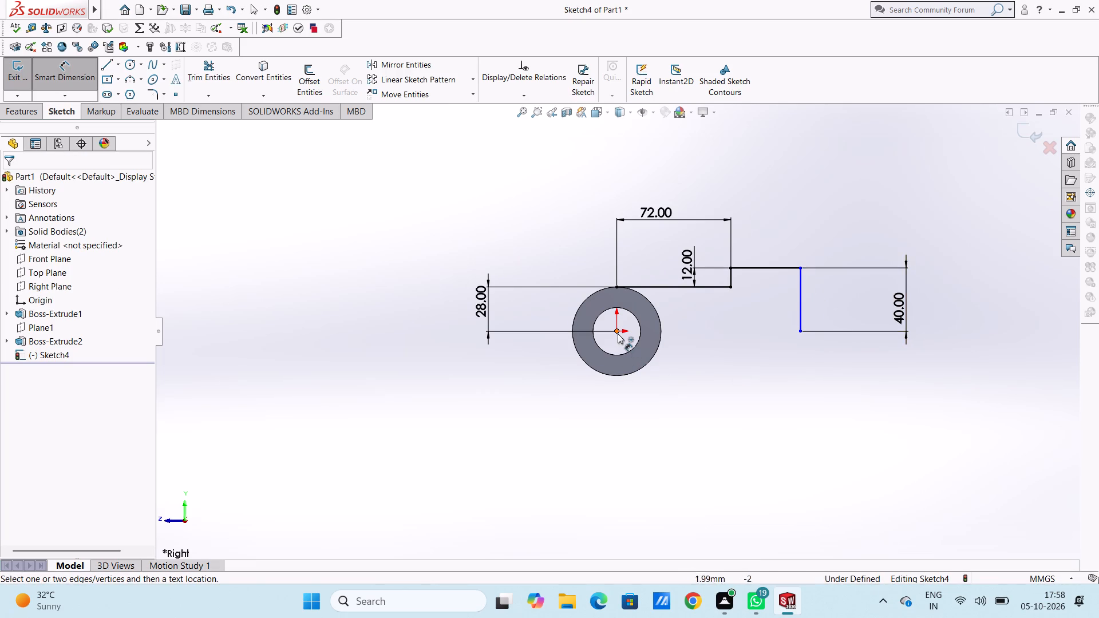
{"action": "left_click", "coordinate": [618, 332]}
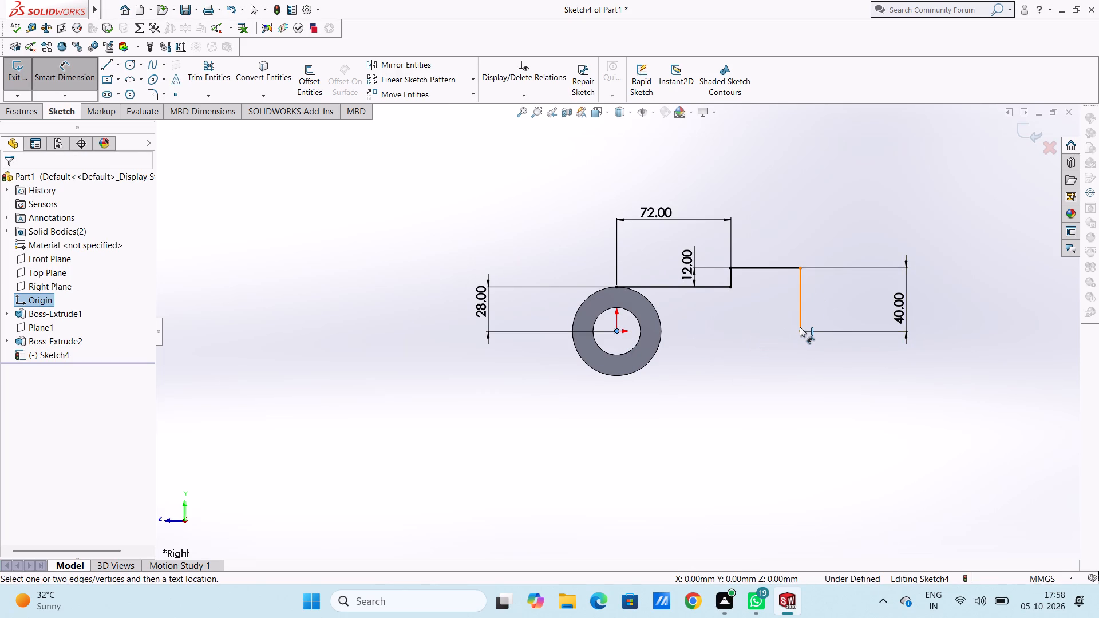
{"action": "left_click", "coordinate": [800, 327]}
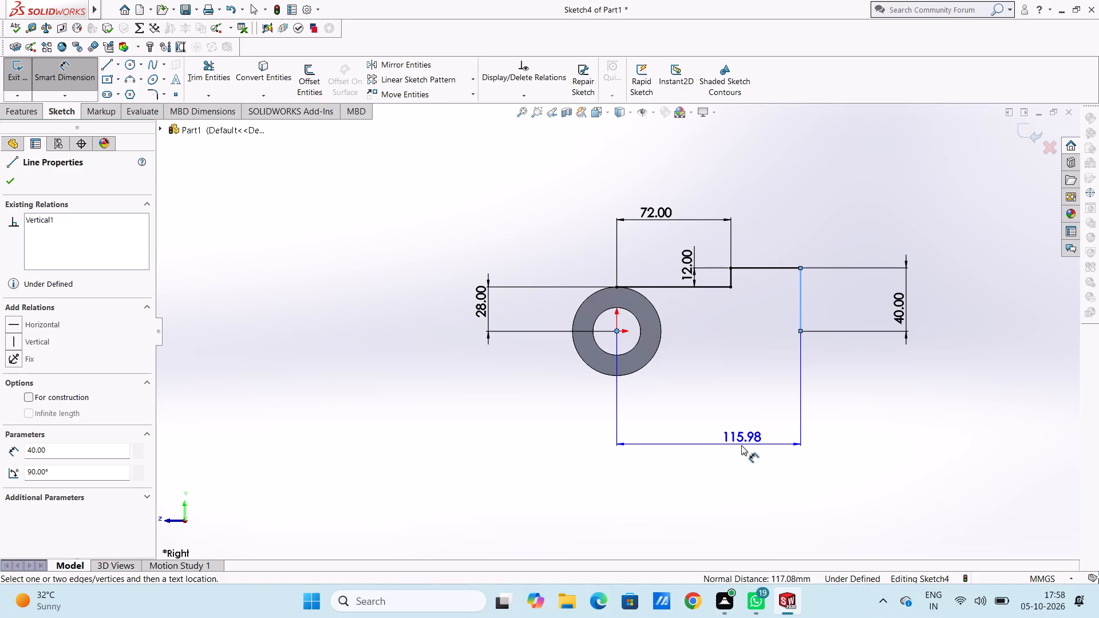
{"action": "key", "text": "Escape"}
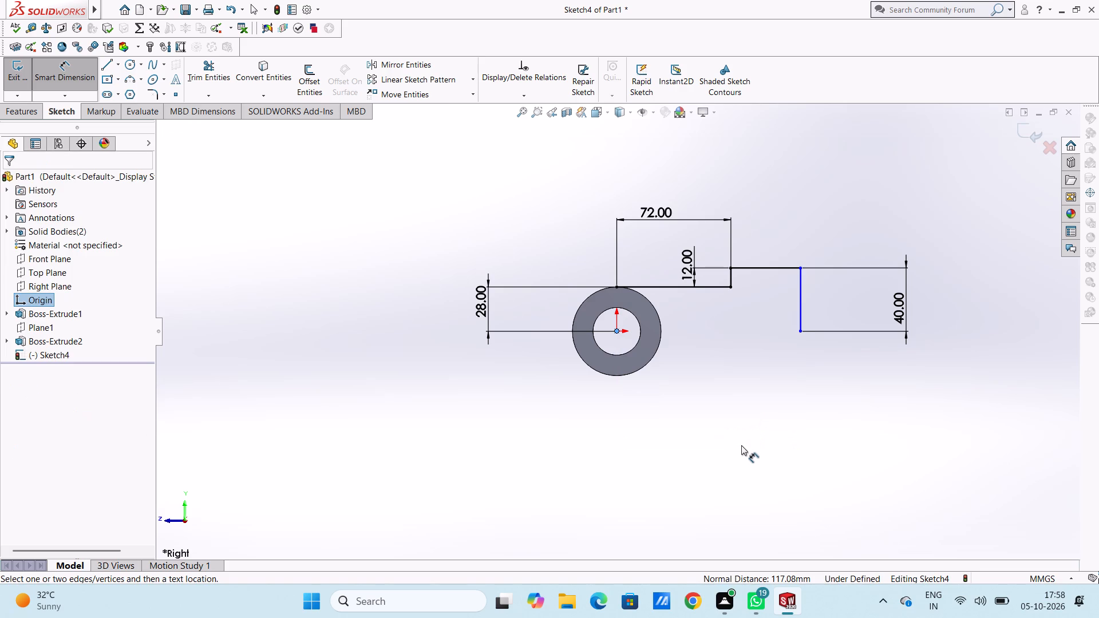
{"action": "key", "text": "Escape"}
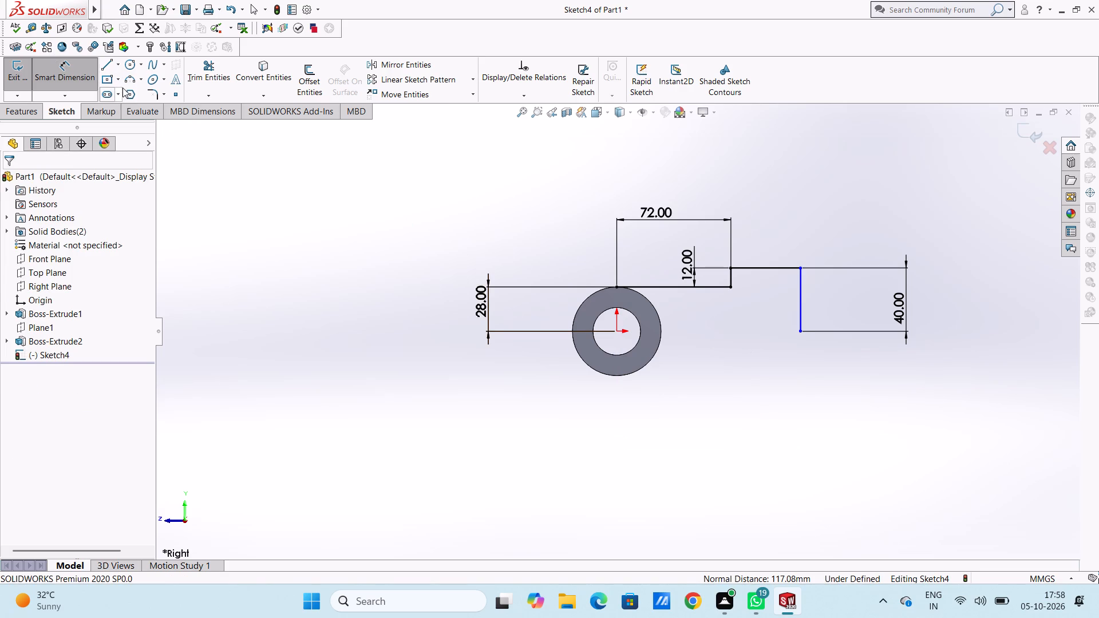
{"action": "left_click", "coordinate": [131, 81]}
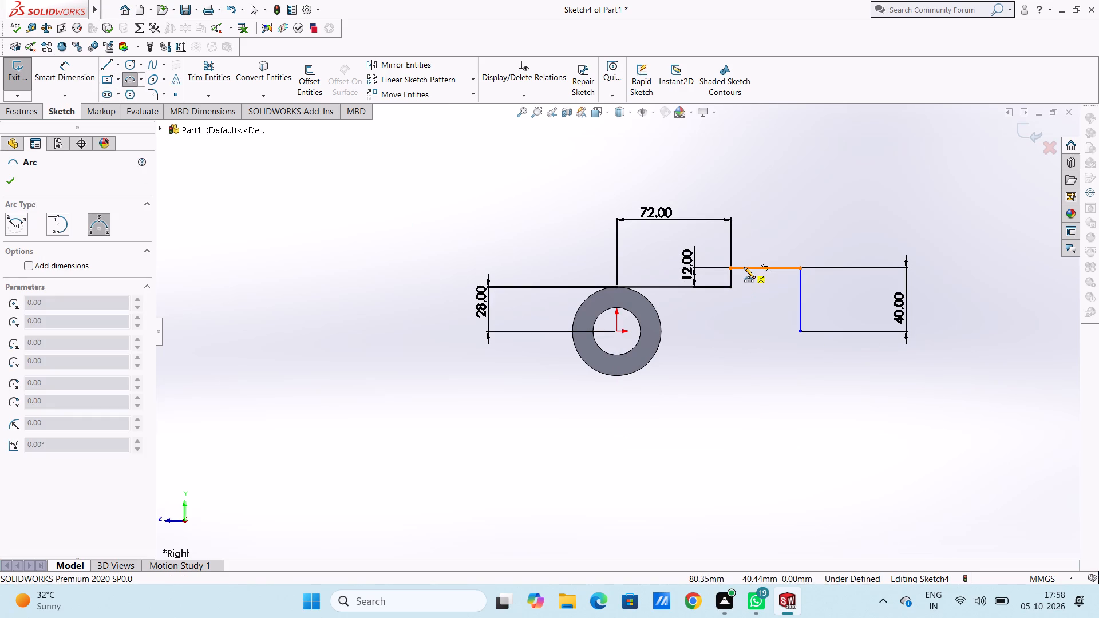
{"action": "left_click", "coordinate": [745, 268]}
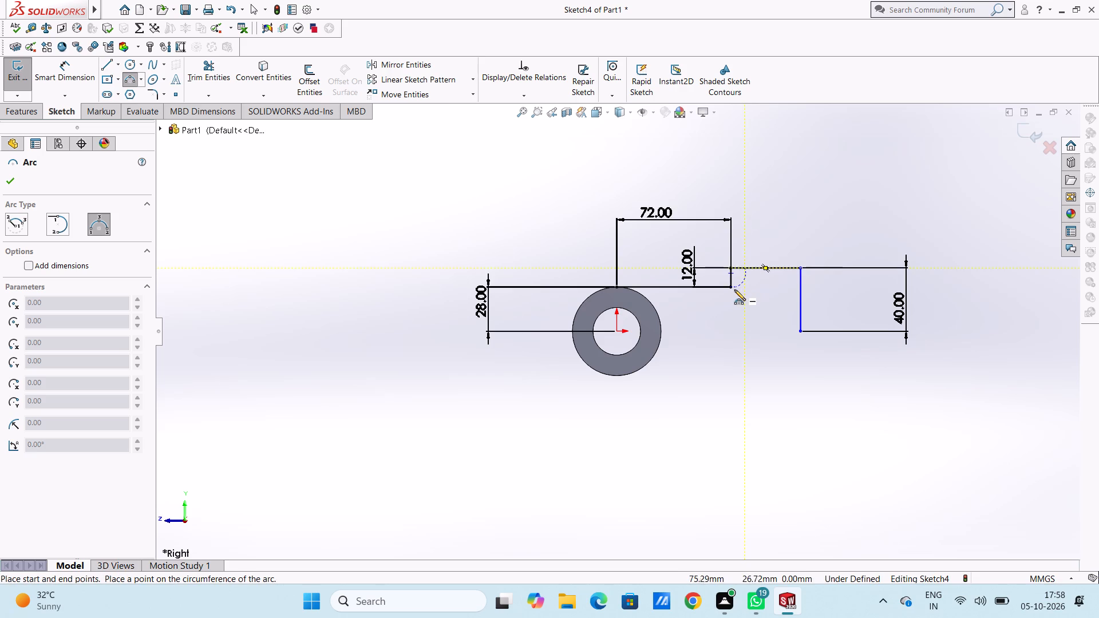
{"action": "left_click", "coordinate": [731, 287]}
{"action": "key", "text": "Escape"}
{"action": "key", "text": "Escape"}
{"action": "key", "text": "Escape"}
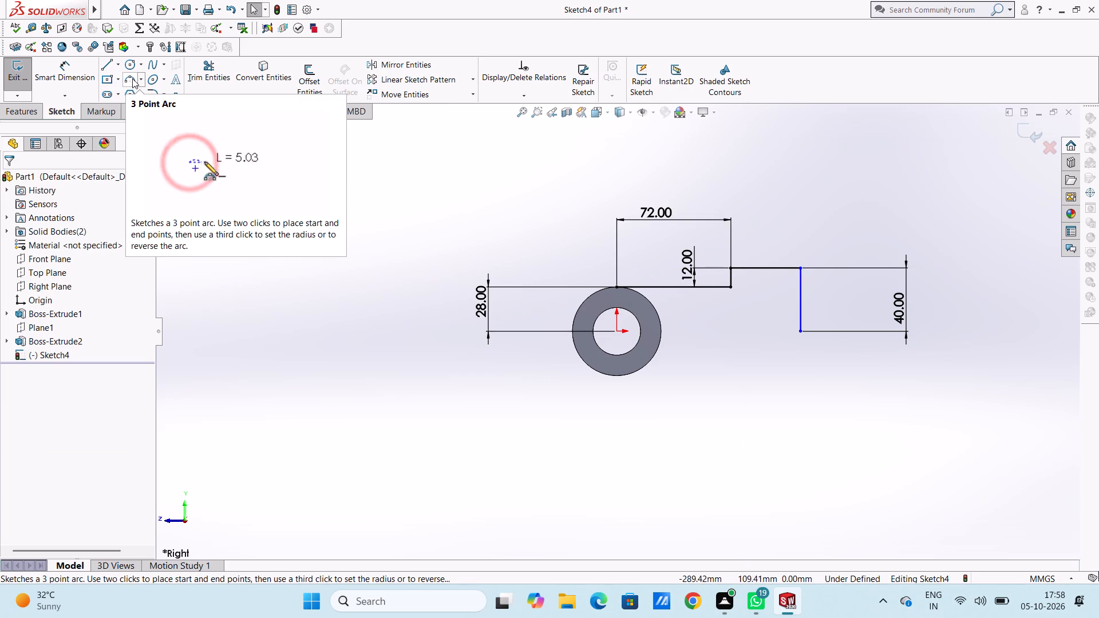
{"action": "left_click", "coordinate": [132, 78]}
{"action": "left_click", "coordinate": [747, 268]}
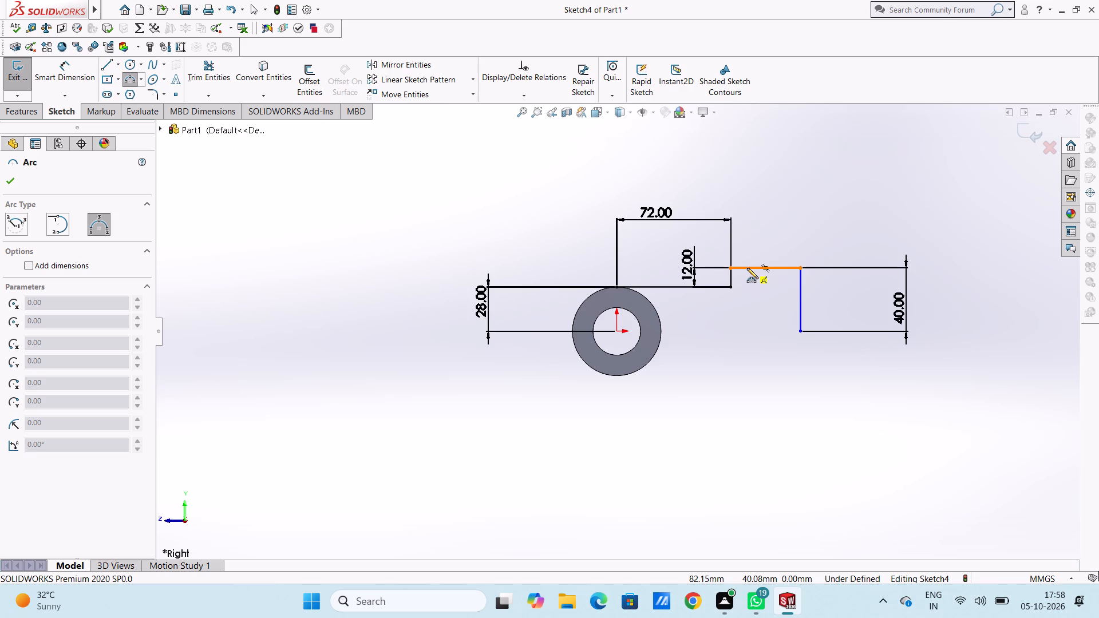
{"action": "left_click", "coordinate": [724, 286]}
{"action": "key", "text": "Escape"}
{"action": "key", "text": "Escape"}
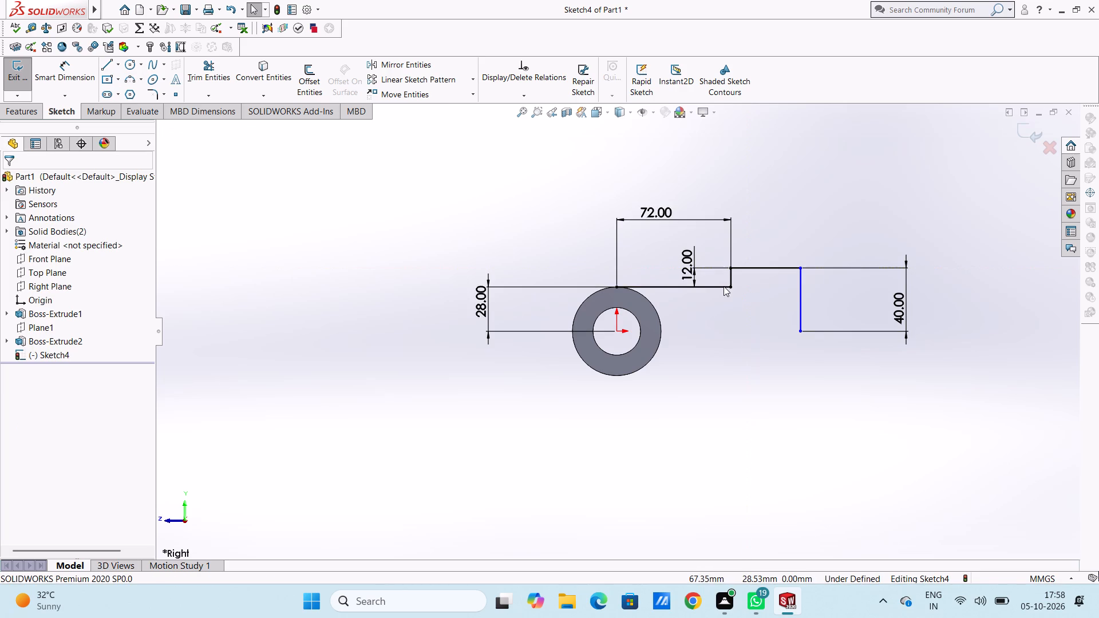
Sketch a three-point arc of 8 mm radius at the step, from the upper horizontal line to the lower line near its free end.
{"action": "left_click", "coordinate": [132, 83]}
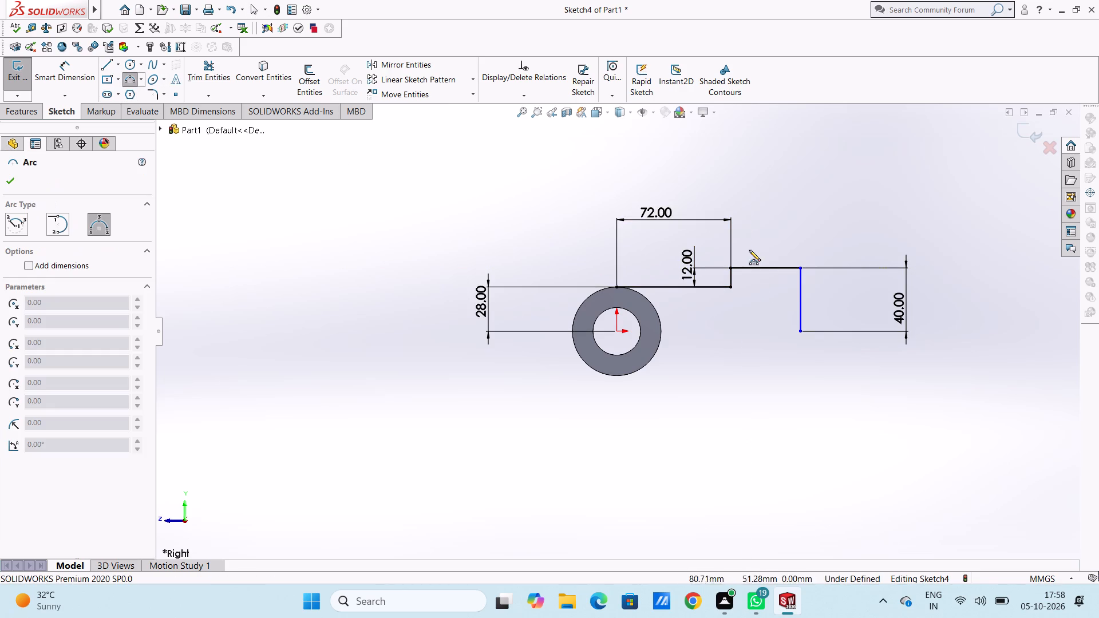
{"action": "left_click", "coordinate": [746, 268]}
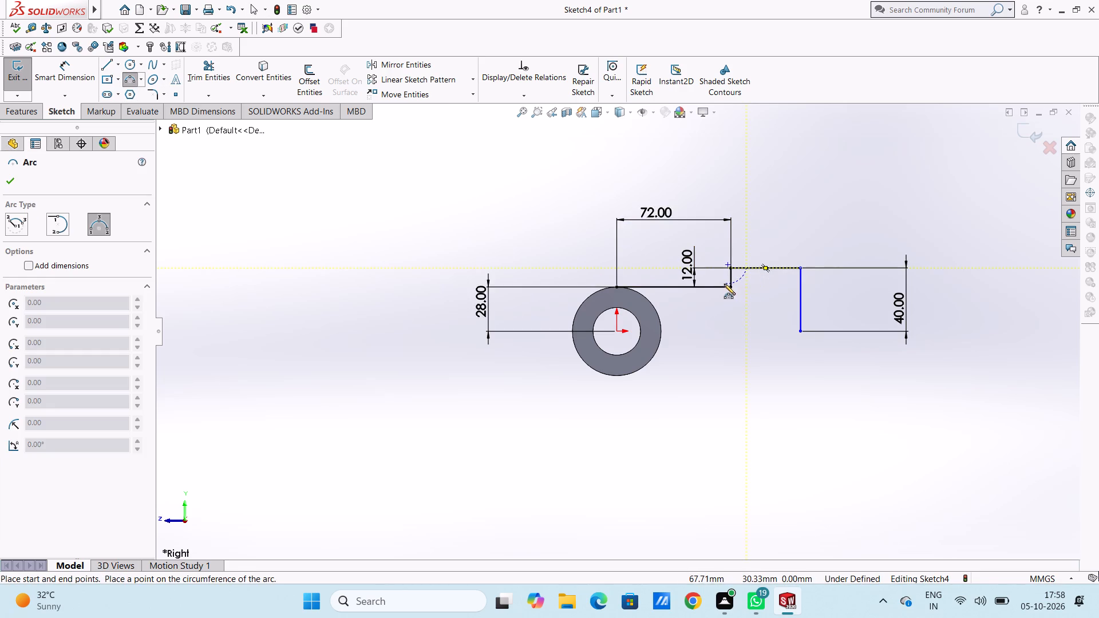
{"action": "left_click", "coordinate": [723, 287]}
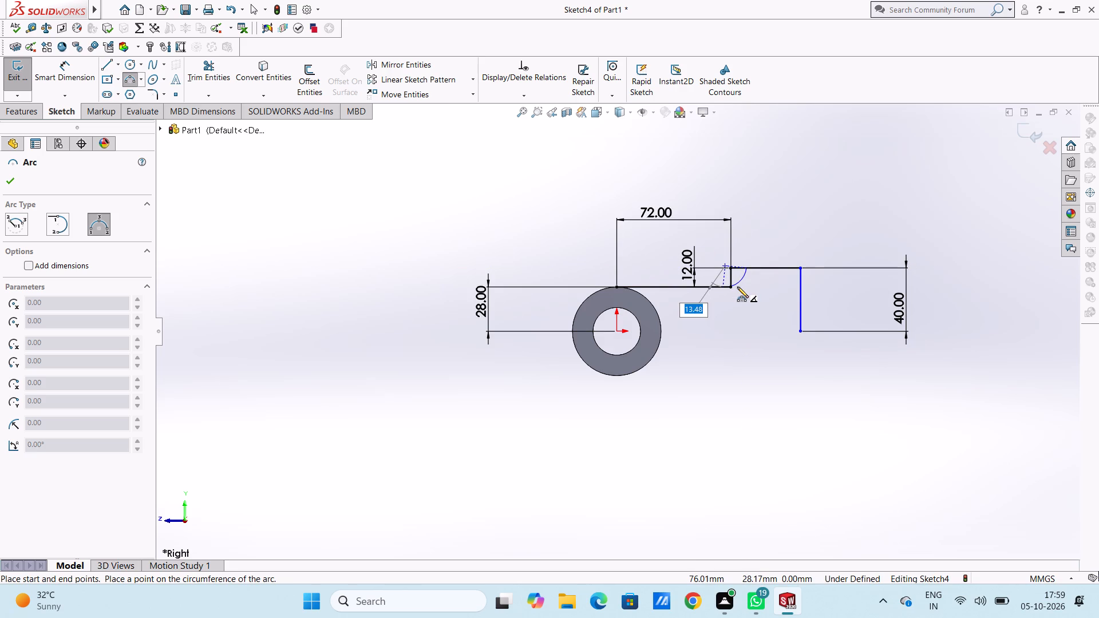
{"action": "key", "text": "8"}
{"action": "key", "text": "Return"}
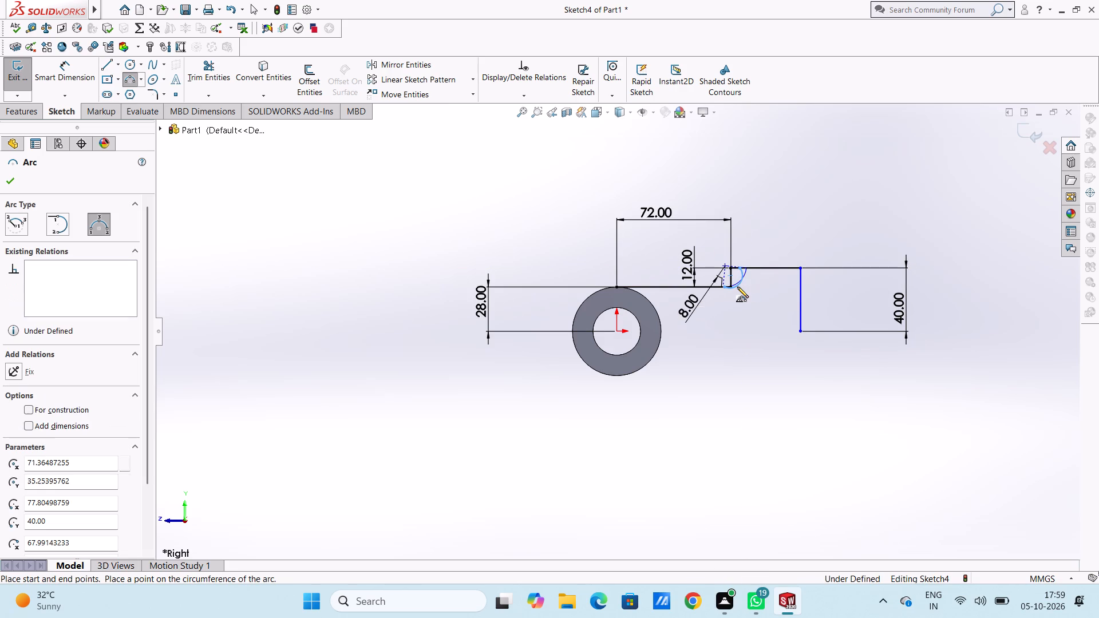
{"action": "key", "text": "Escape"}
{"action": "key", "text": "Escape"}
{"action": "key", "text": "Escape"}
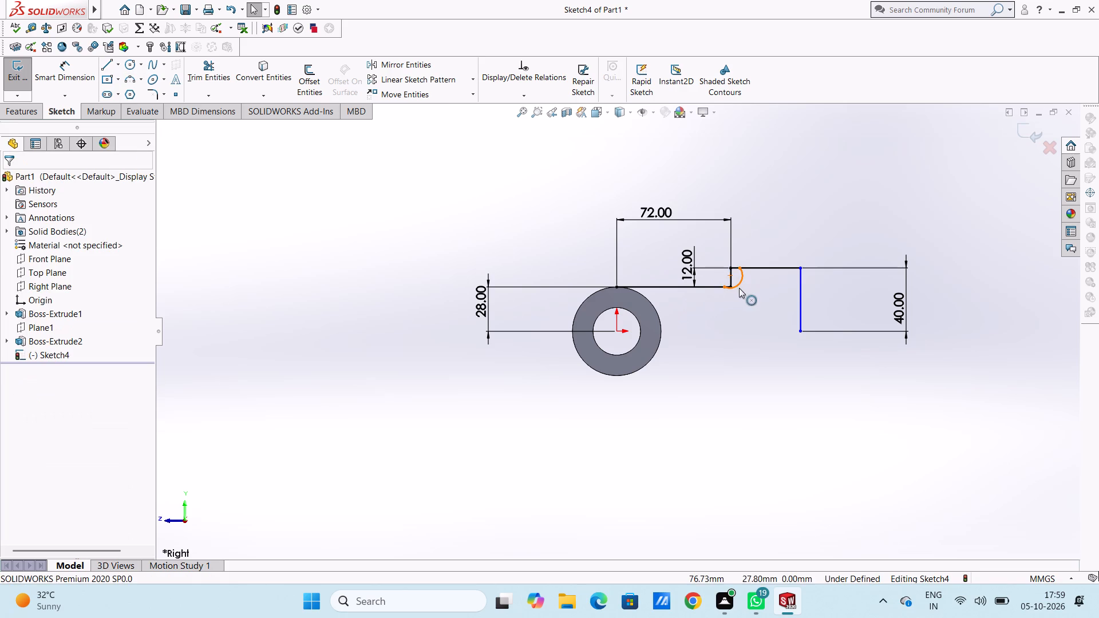
Dimension the step arc's radius at 8 mm.
{"action": "left_click", "coordinate": [63, 72]}
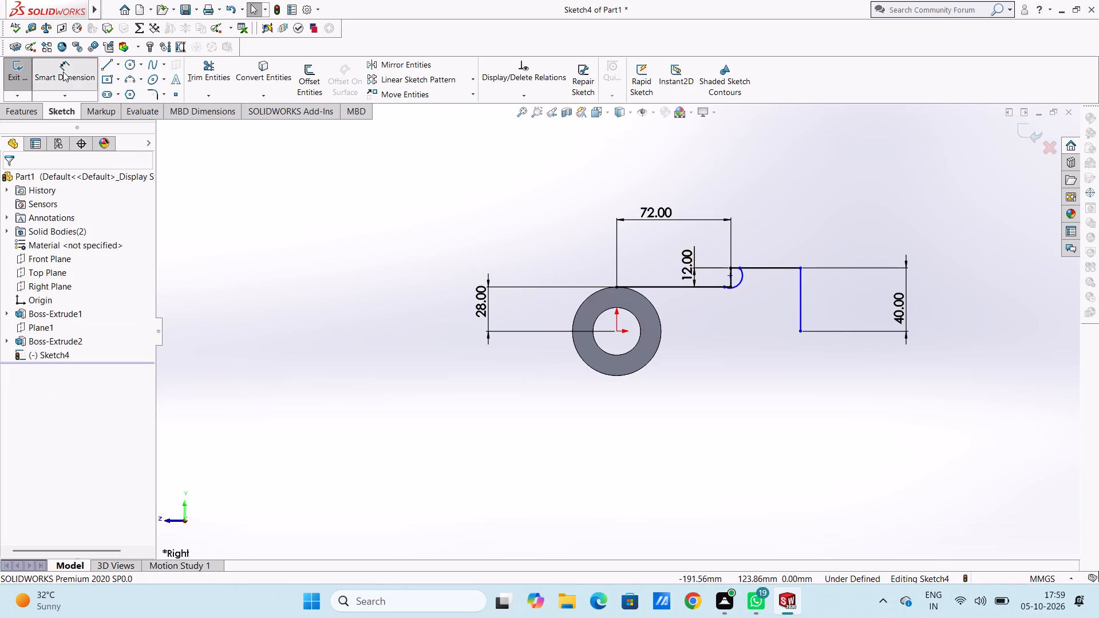
{"action": "left_click", "coordinate": [741, 278]}
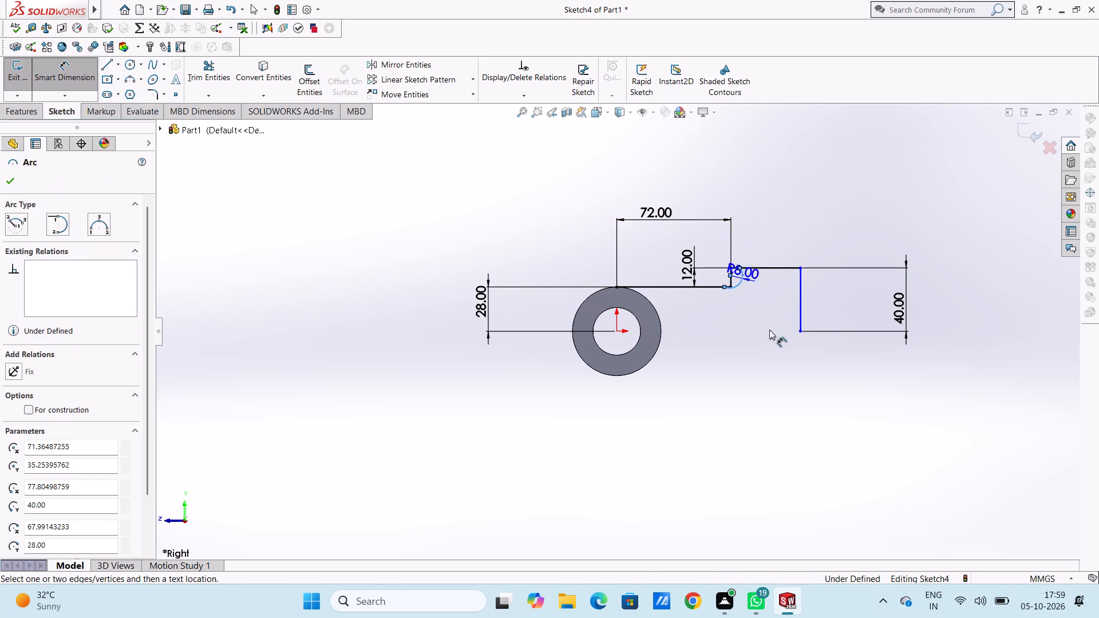
{"action": "left_click", "coordinate": [835, 387]}
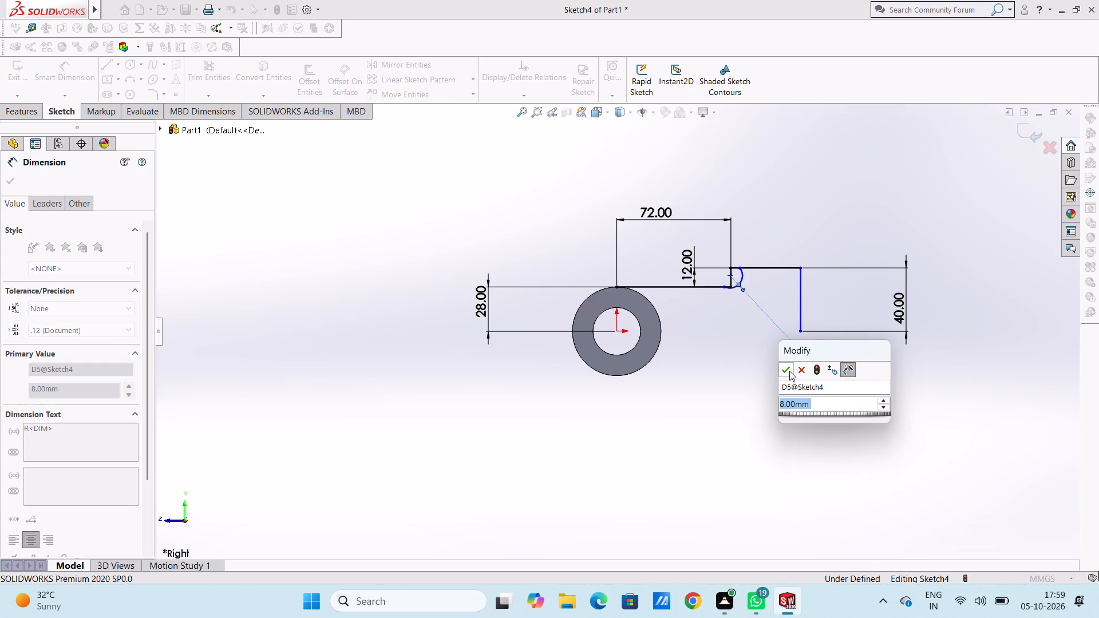
{"action": "left_click", "coordinate": [789, 371]}
{"action": "left_click", "coordinate": [747, 371]}
{"action": "key", "text": "Escape"}
{"action": "key", "text": "Escape"}
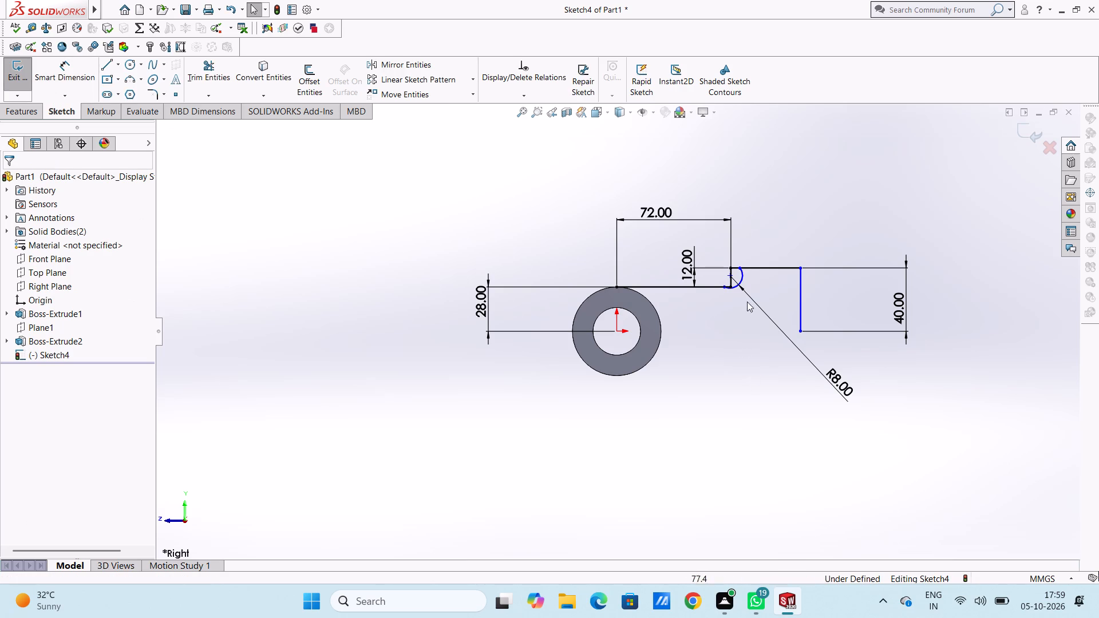
Make the 8 mm arc tangent to the long lower horizontal line.
{"action": "left_click", "coordinate": [742, 281]}
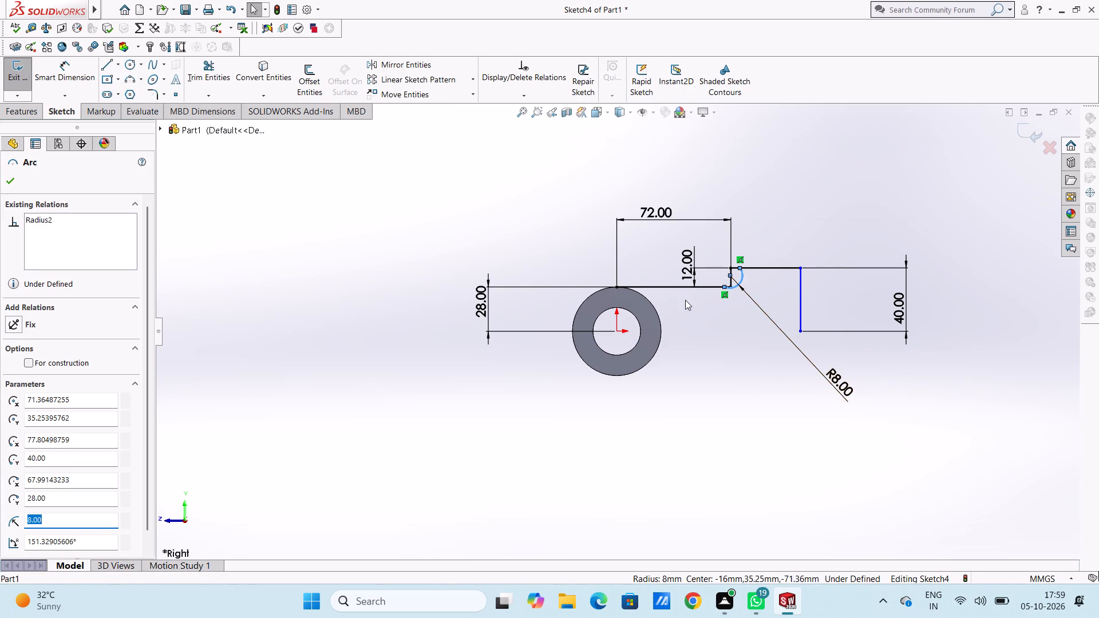
{"action": "left_click", "coordinate": [712, 288], "text": "ctrl"}
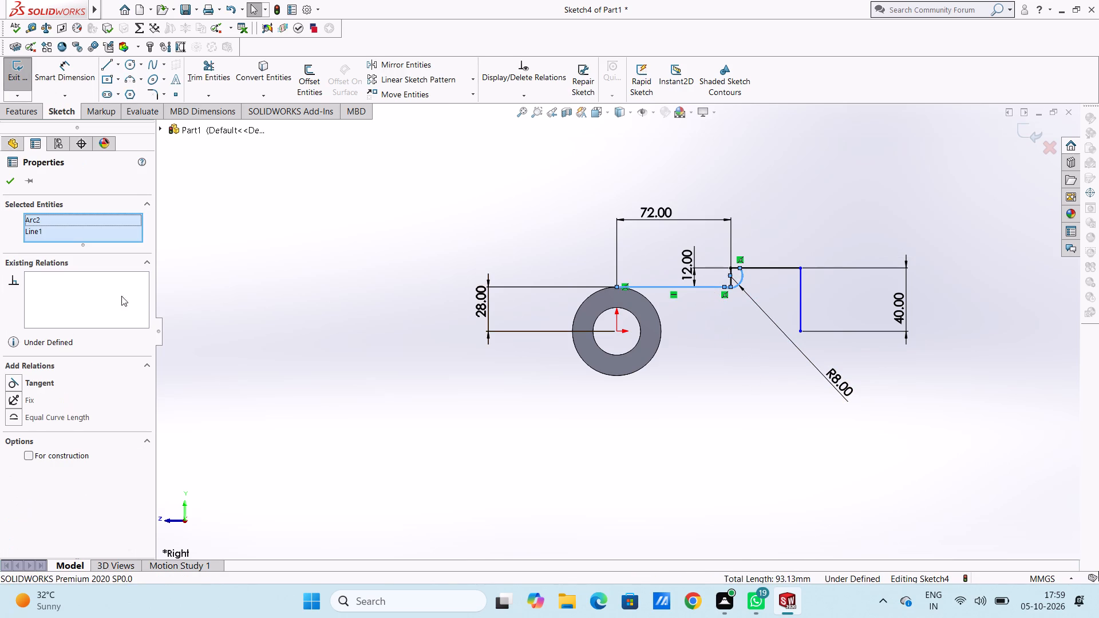
{"action": "left_click", "coordinate": [17, 381]}
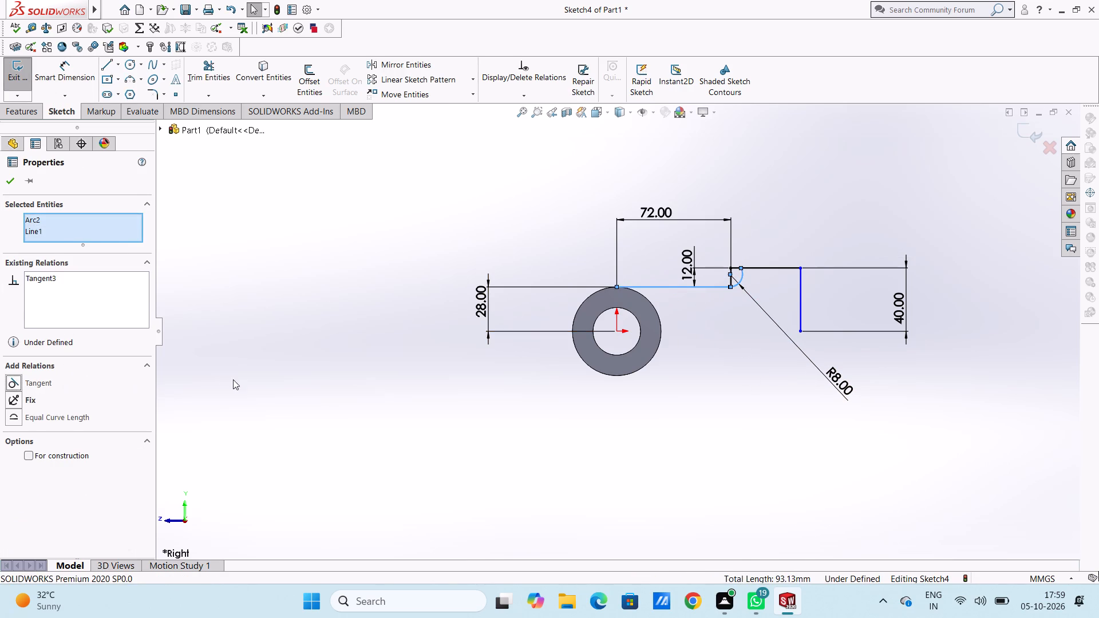
{"action": "left_click", "coordinate": [332, 375]}
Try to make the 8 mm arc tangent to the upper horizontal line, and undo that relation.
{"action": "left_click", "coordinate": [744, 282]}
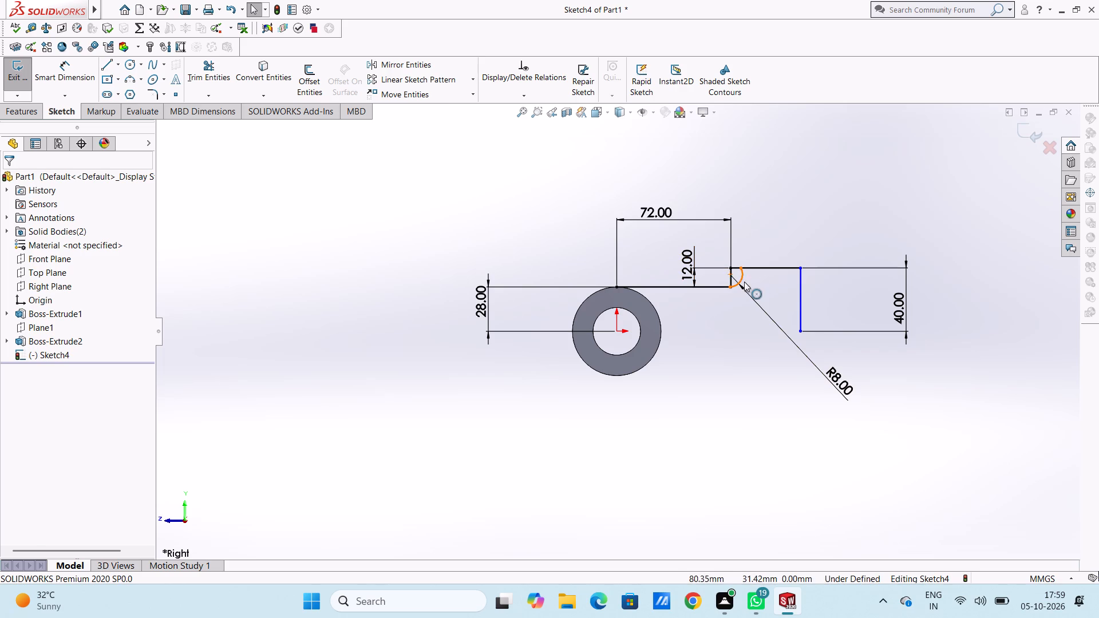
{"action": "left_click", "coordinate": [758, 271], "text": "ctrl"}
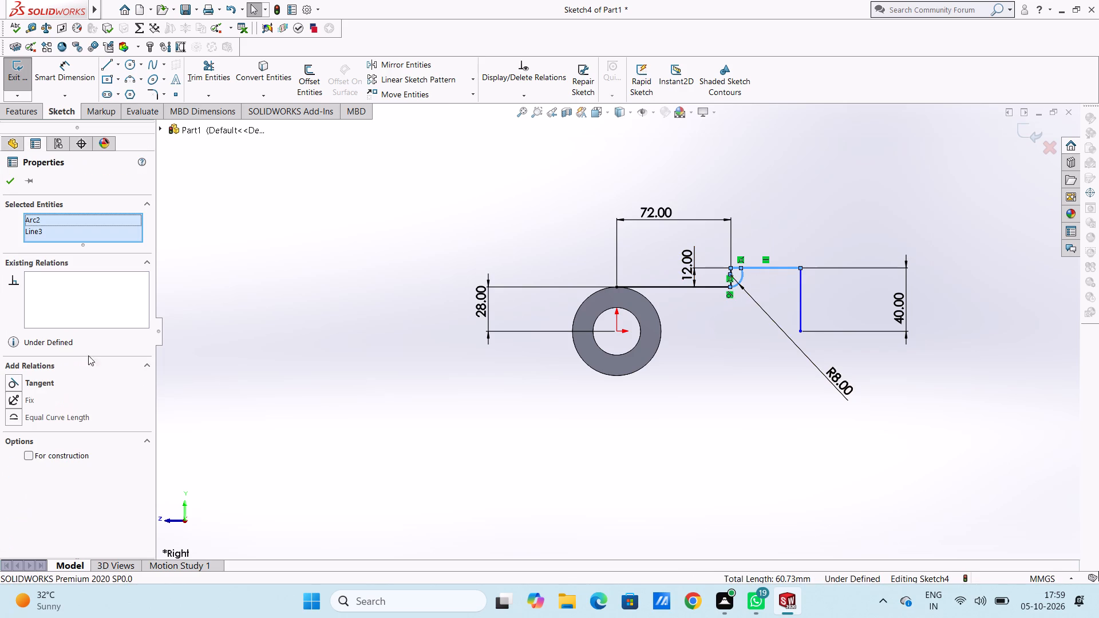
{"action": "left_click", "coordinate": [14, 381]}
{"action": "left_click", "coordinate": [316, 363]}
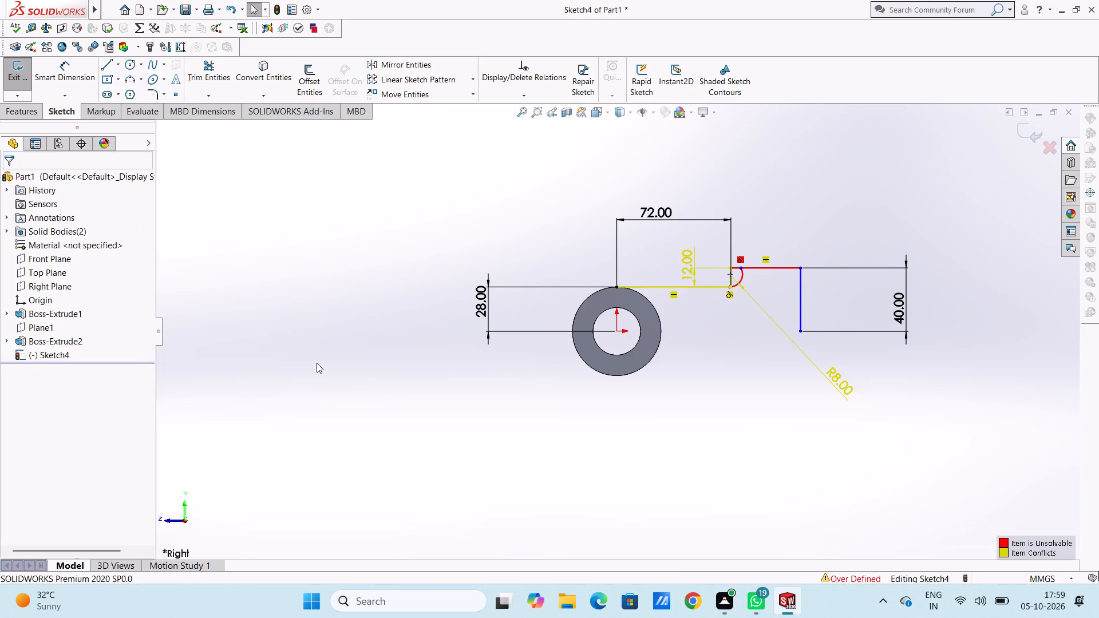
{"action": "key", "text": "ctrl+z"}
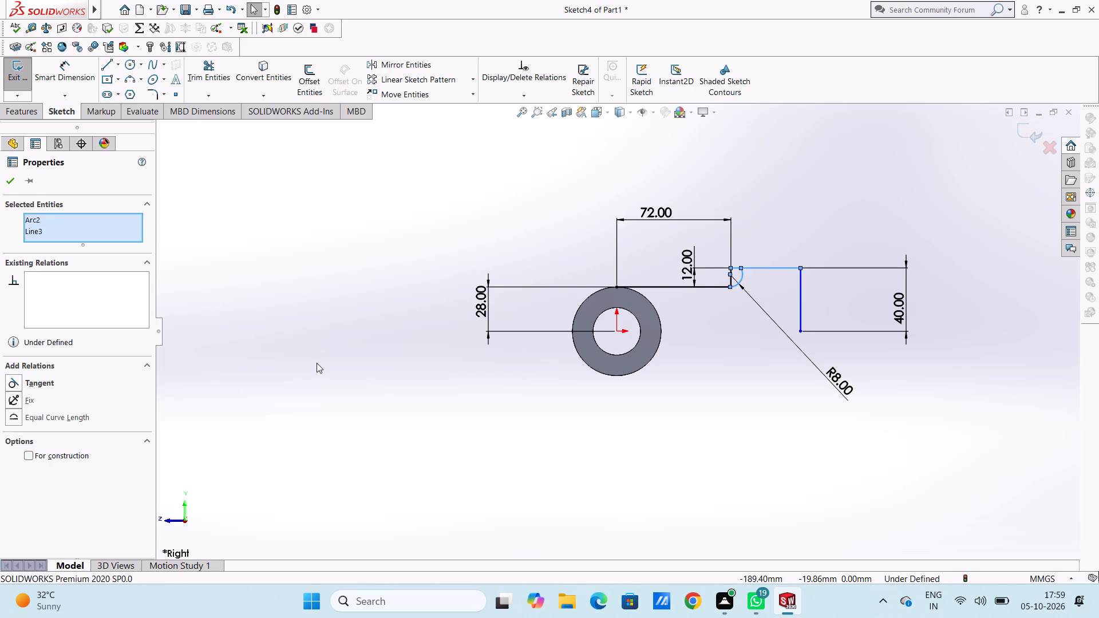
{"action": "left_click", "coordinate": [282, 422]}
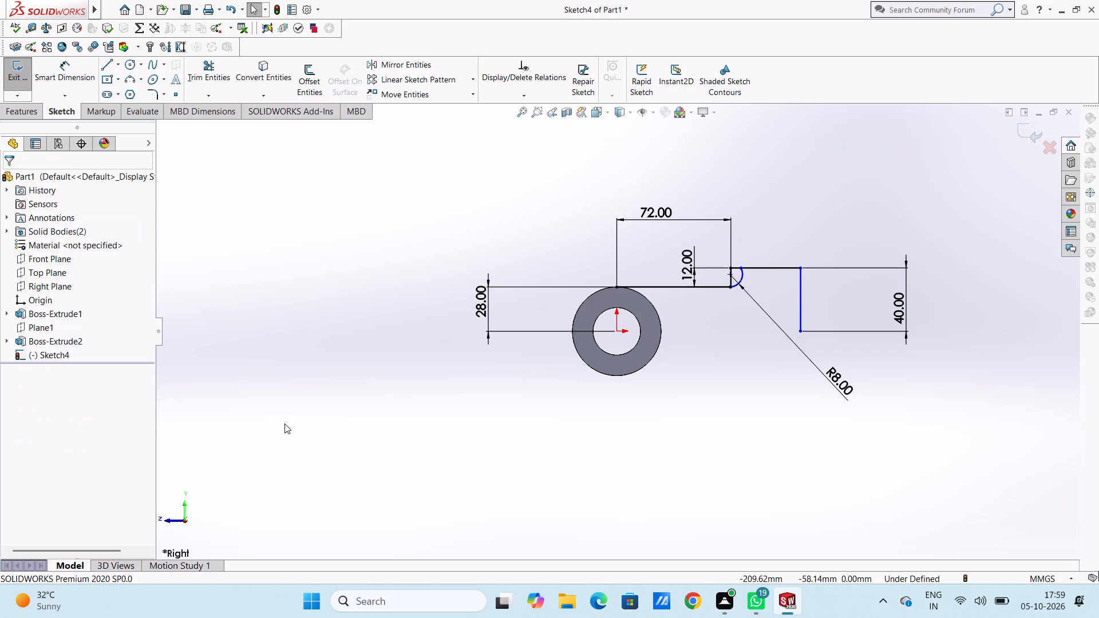
Dimension the horizontal distance from the arc's upper end to the long vertical line at 36 mm.
{"action": "left_click", "coordinate": [62, 81]}
{"action": "left_click", "coordinate": [744, 268]}
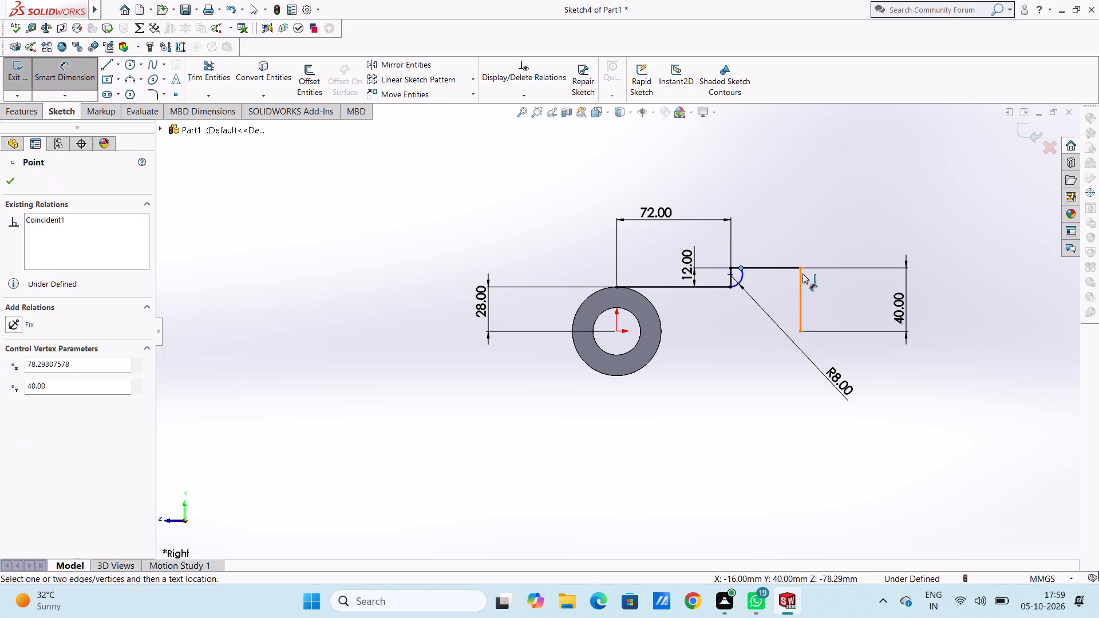
{"action": "left_click", "coordinate": [802, 276]}
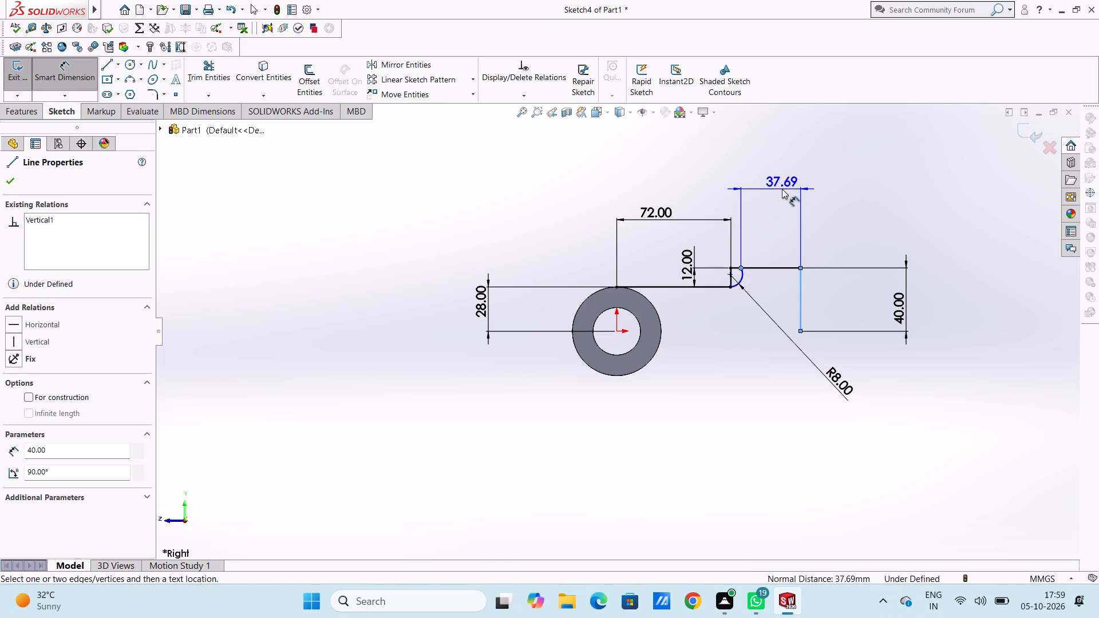
{"action": "left_click", "coordinate": [781, 186]}
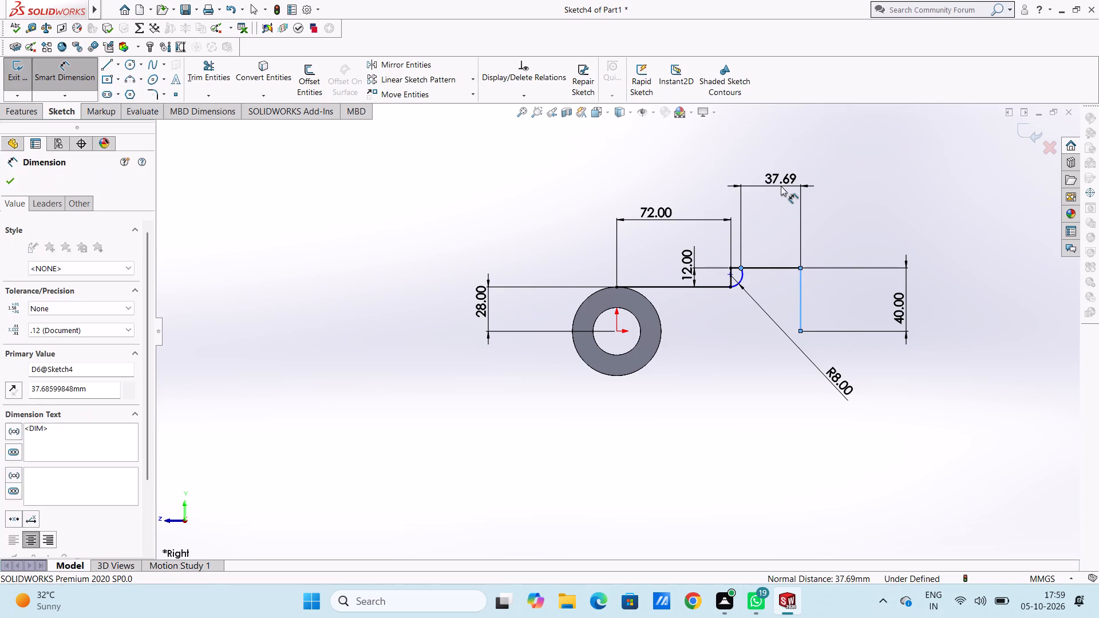
{"action": "type", "text": "36"}
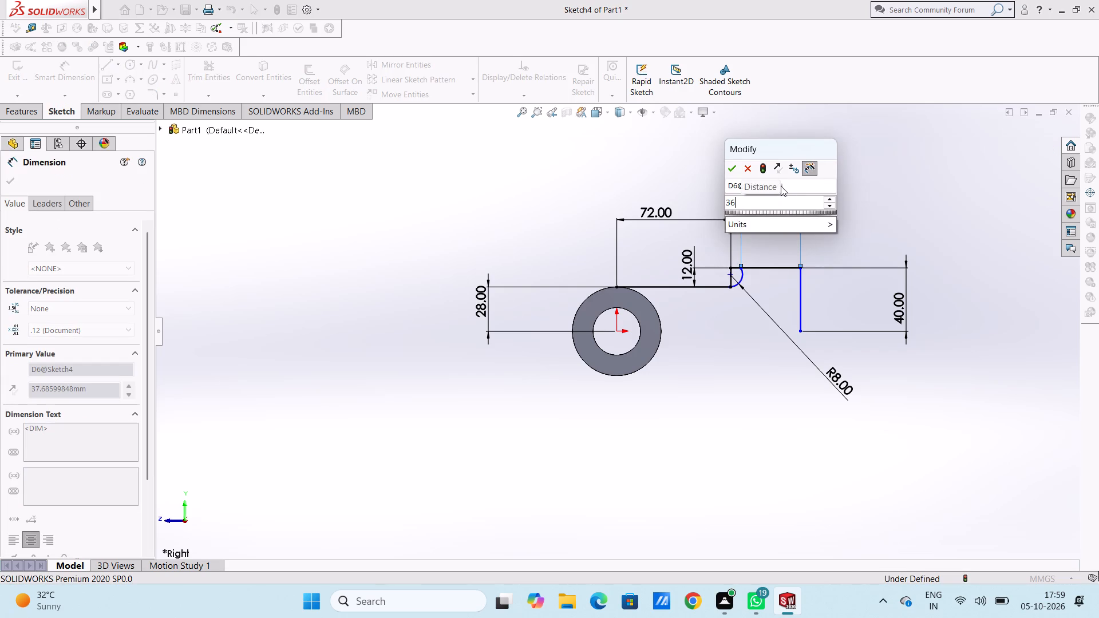
{"action": "key", "text": "Return"}
{"action": "left_click", "coordinate": [721, 175]}
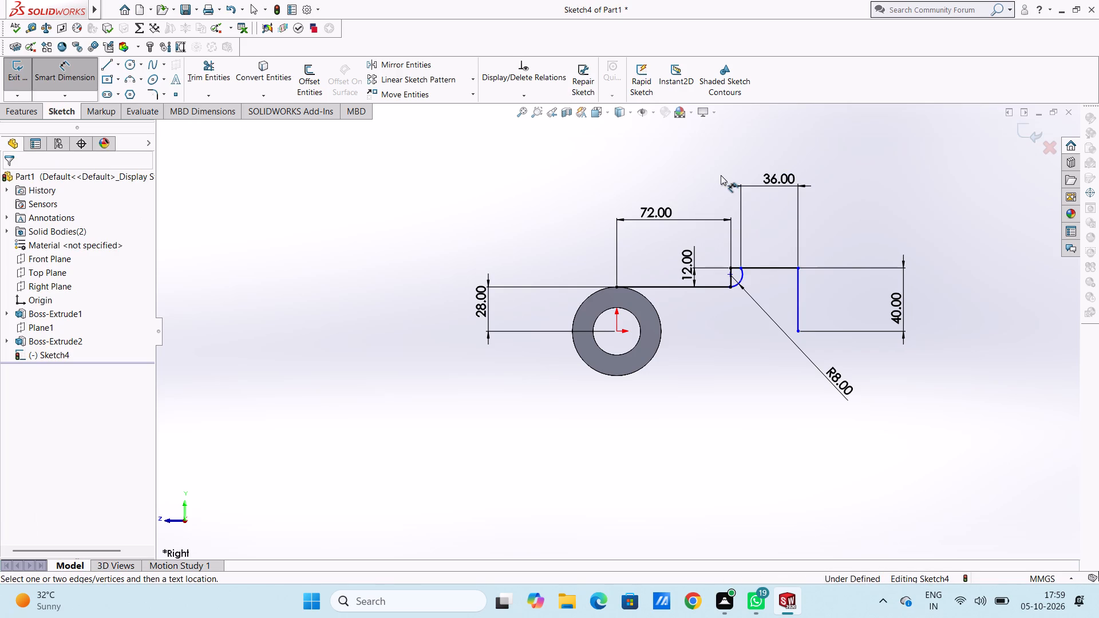
Trim away the short vertical step line and the stub of the upper horizontal line behind the arc.
{"action": "left_click", "coordinate": [211, 72]}
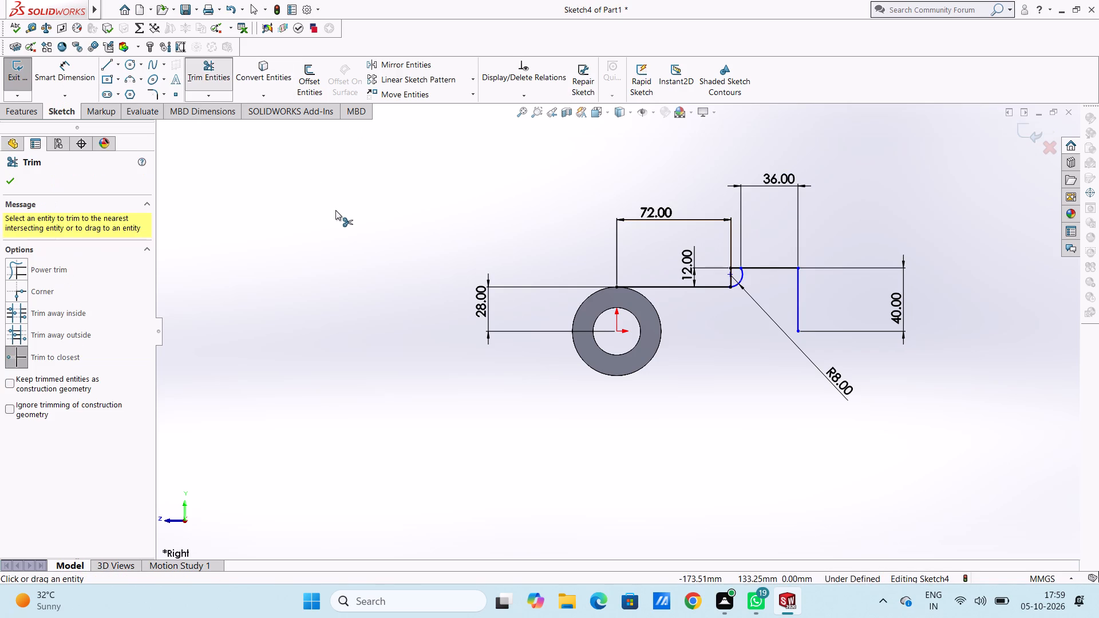
{"action": "left_click", "coordinate": [730, 278]}
{"action": "left_click", "coordinate": [733, 271]}
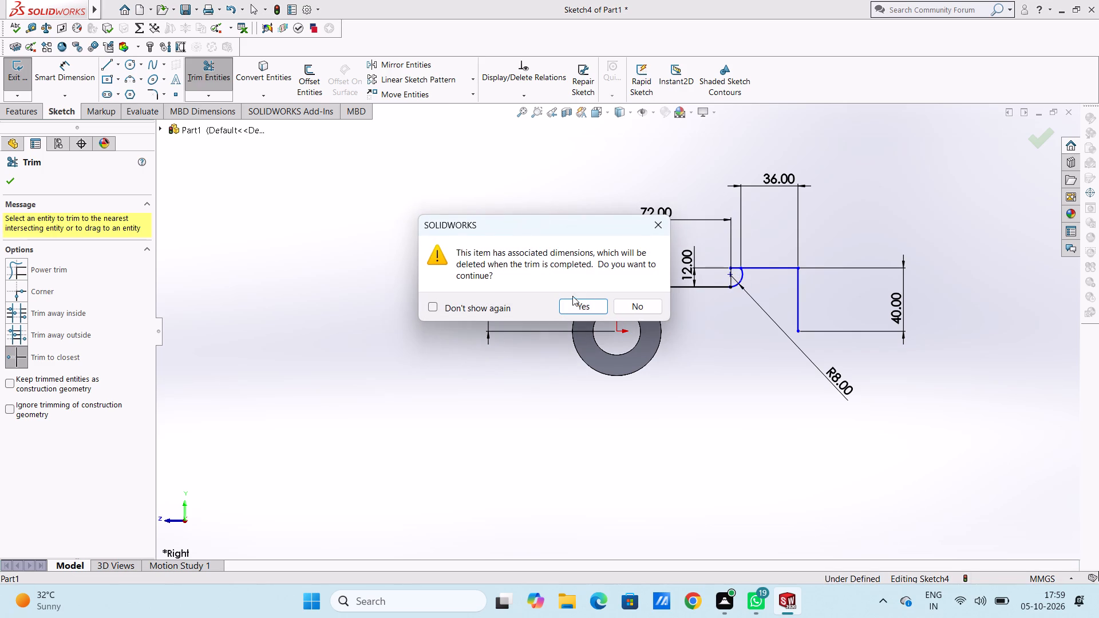
{"action": "left_click", "coordinate": [578, 305]}
{"action": "left_click", "coordinate": [727, 274]}
{"action": "triple_click", "coordinate": [732, 276]}
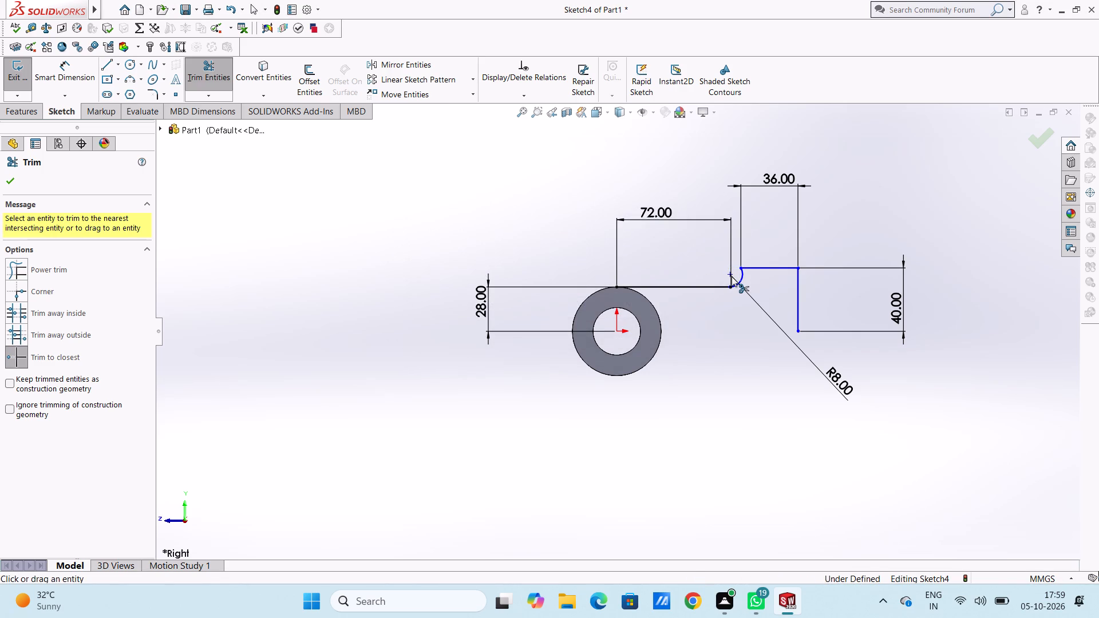
{"action": "left_click_drag", "start_coordinate": [731, 278], "coordinate": [736, 284]}
Trim the small leftover end of the lower horizontal line past its tangent point with the arc.
{"action": "scroll", "coordinate": [738, 284], "scroll_direction": "up", "scroll_amount": 2}
{"action": "scroll", "coordinate": [740, 283], "scroll_direction": "down", "scroll_amount": 3}
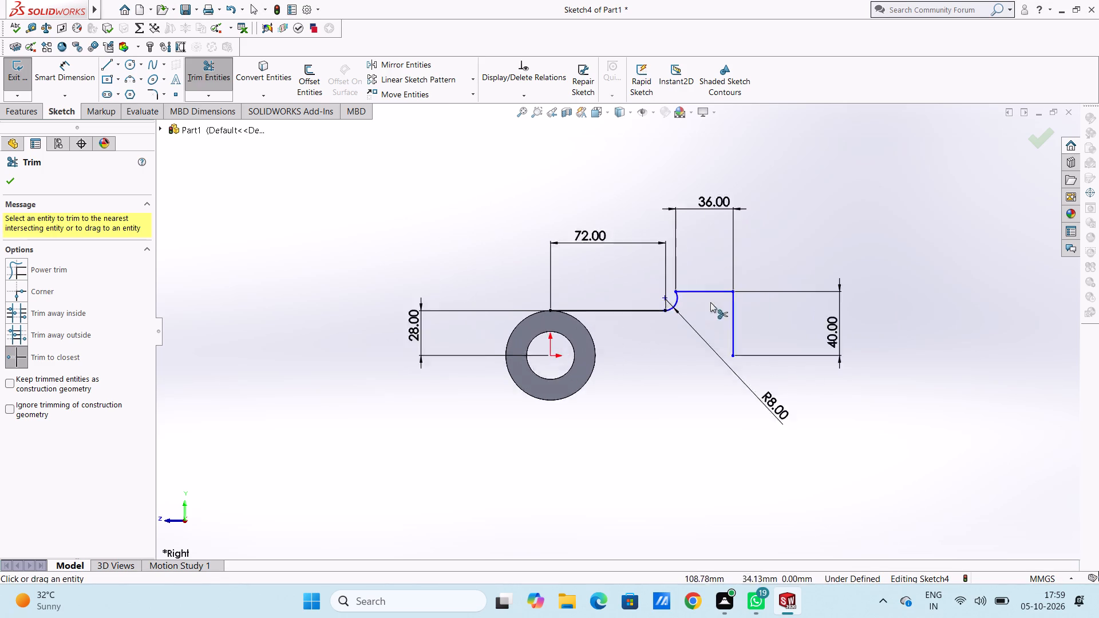
{"action": "scroll", "coordinate": [647, 312], "scroll_direction": "down", "scroll_amount": 2}
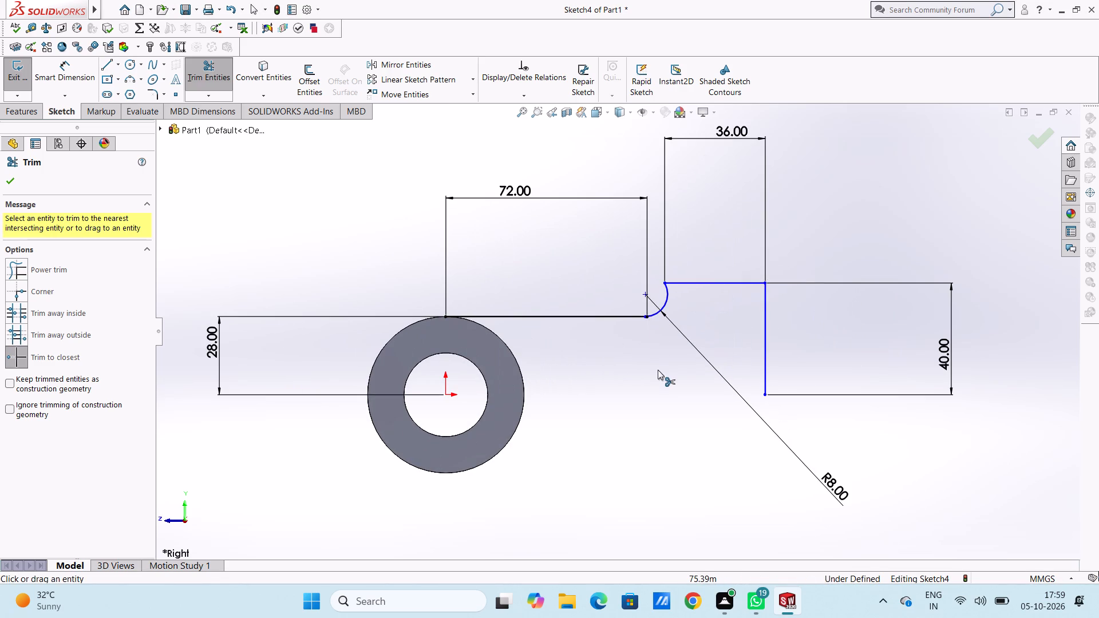
{"action": "scroll", "coordinate": [665, 300], "scroll_direction": "down", "scroll_amount": 3}
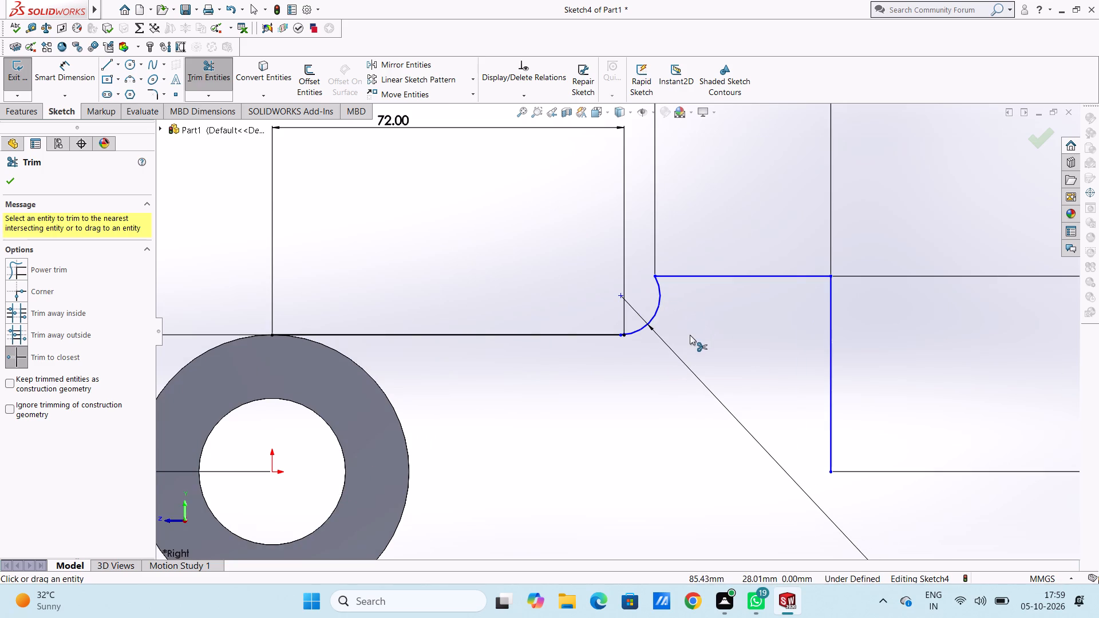
{"action": "scroll", "coordinate": [624, 339], "scroll_direction": "down", "scroll_amount": 19}
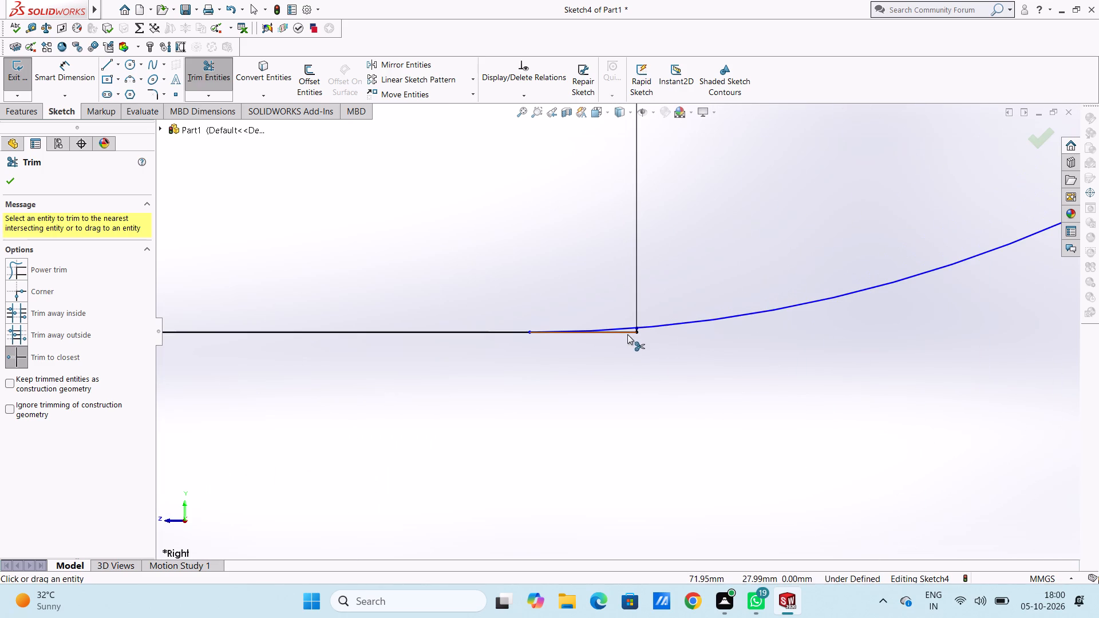
{"action": "left_click", "coordinate": [627, 334]}
{"action": "left_click", "coordinate": [637, 334]}
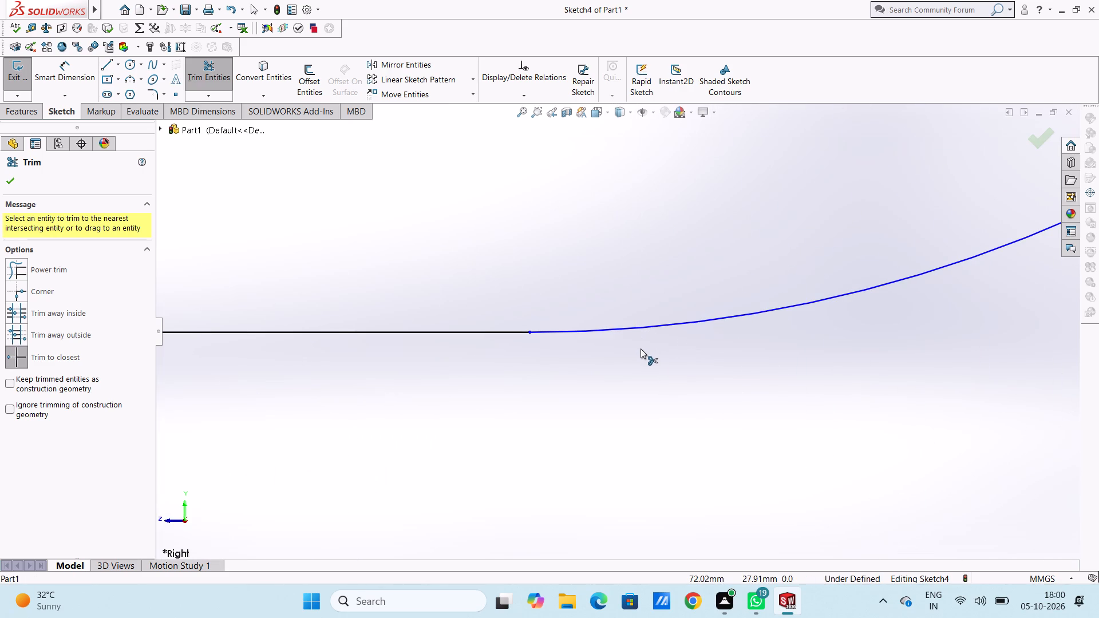
{"action": "scroll", "coordinate": [640, 348], "scroll_direction": "up", "scroll_amount": 18}
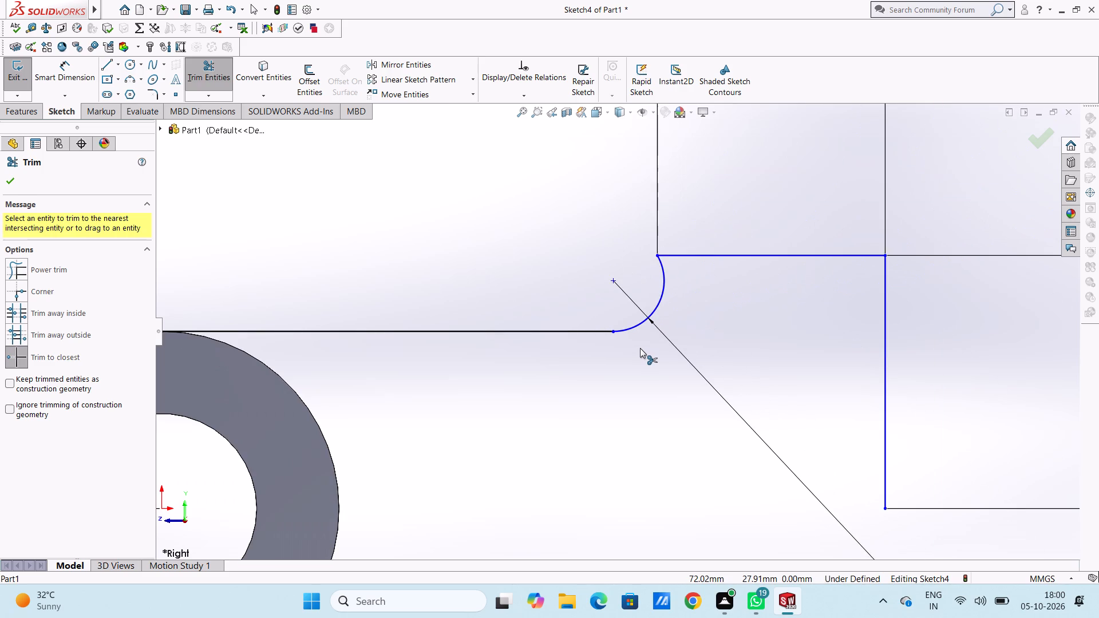
{"action": "key", "text": "Escape"}
{"action": "key", "text": "Escape"}
{"action": "key", "text": "Escape"}
{"action": "scroll", "coordinate": [640, 348], "scroll_direction": "up", "scroll_amount": 3}
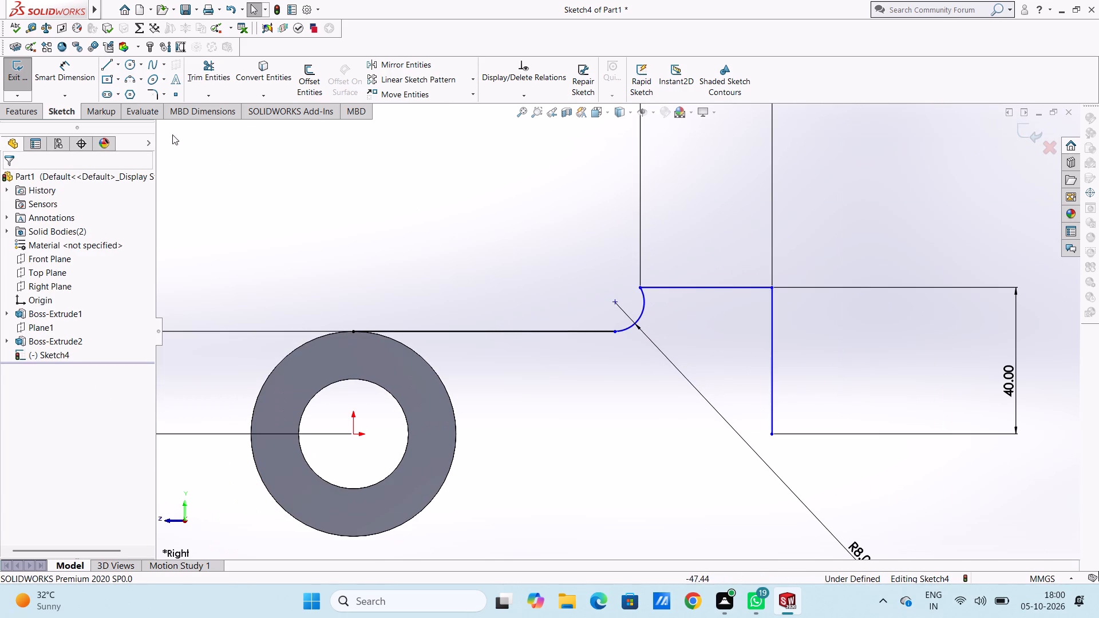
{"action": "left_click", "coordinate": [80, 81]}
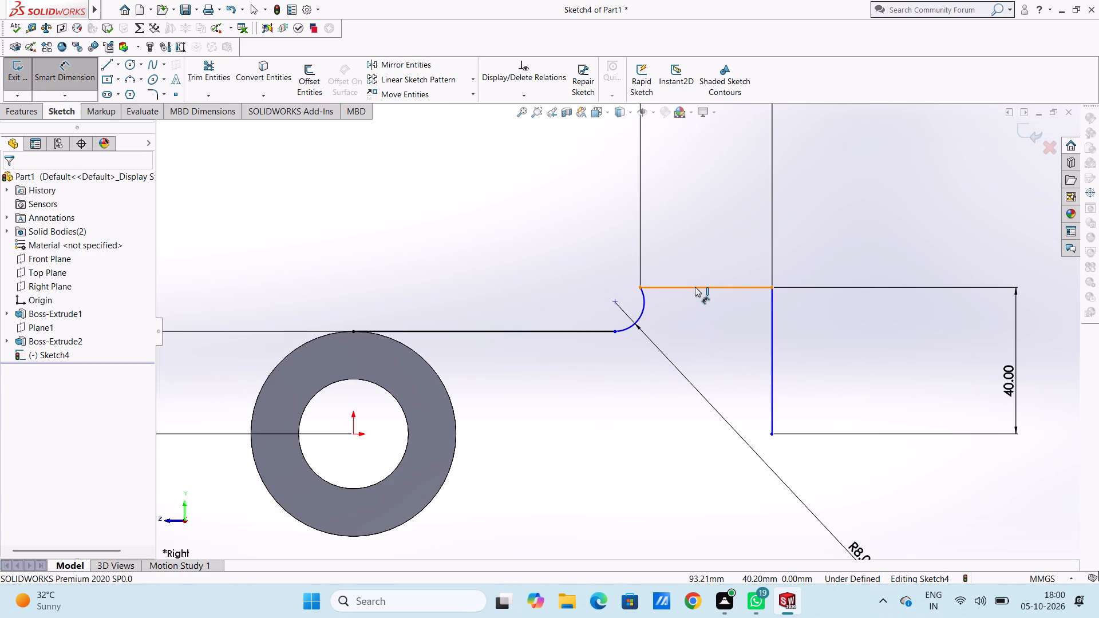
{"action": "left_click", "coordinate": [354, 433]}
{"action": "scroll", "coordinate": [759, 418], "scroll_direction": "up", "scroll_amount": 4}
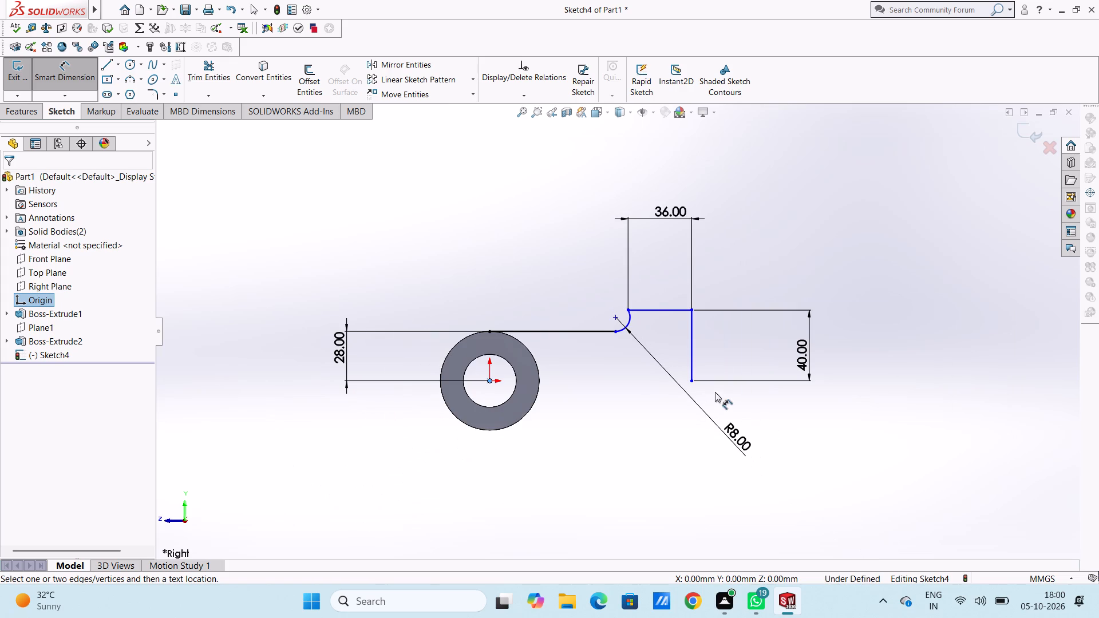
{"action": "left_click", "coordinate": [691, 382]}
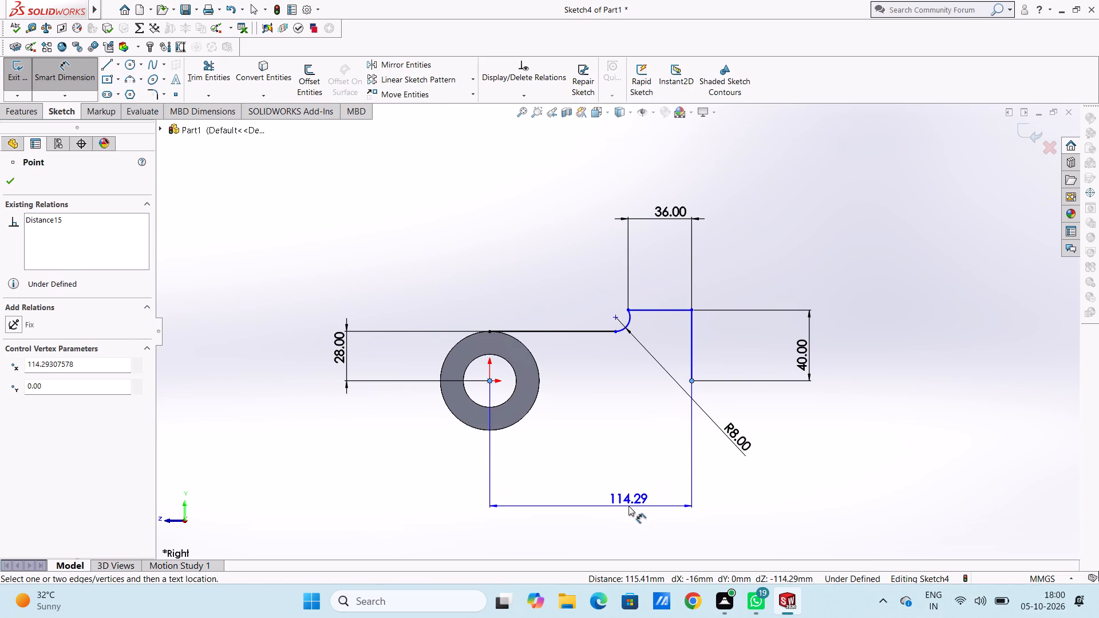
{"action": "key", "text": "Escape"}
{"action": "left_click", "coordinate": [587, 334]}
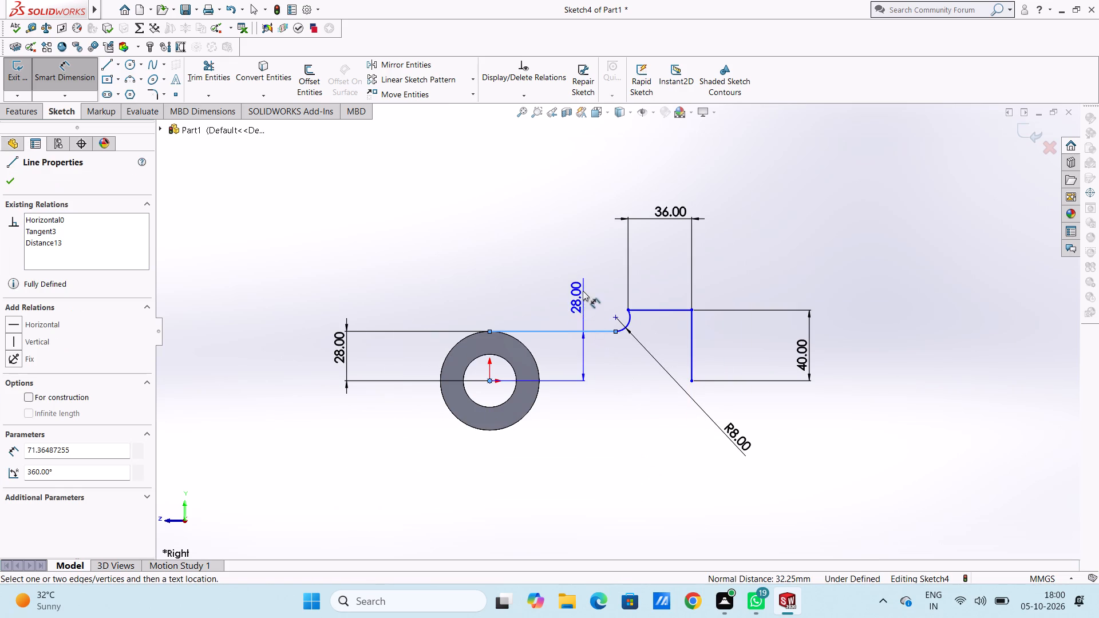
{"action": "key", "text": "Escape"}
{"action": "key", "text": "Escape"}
Dimension the length of the lower horizontal line above the ring at 72 mm.
{"action": "left_click", "coordinate": [531, 331]}
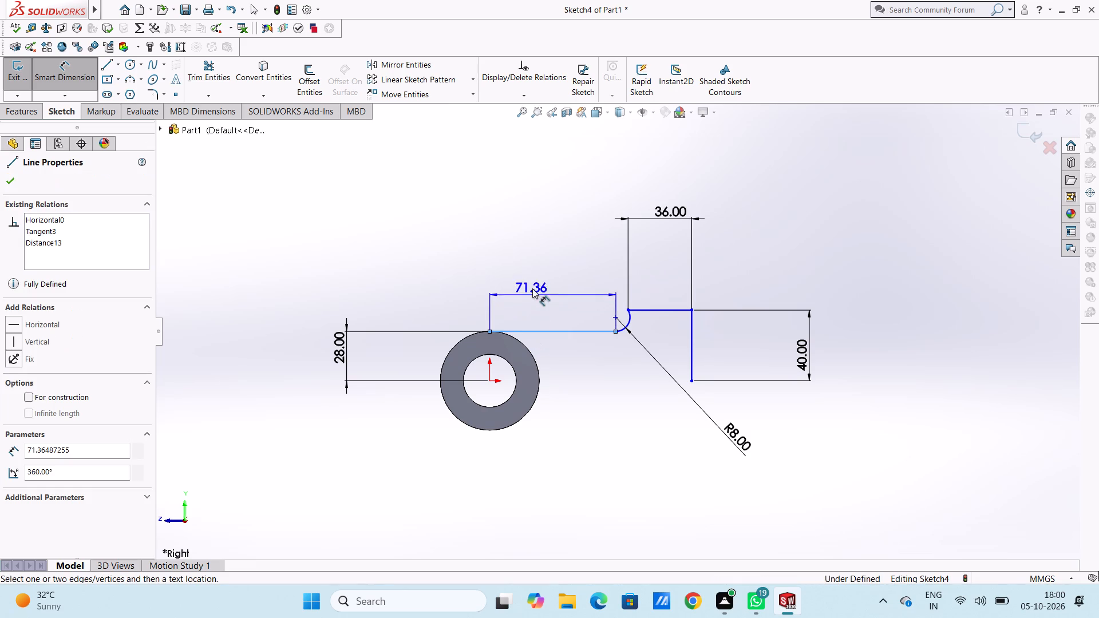
{"action": "left_click", "coordinate": [539, 233]}
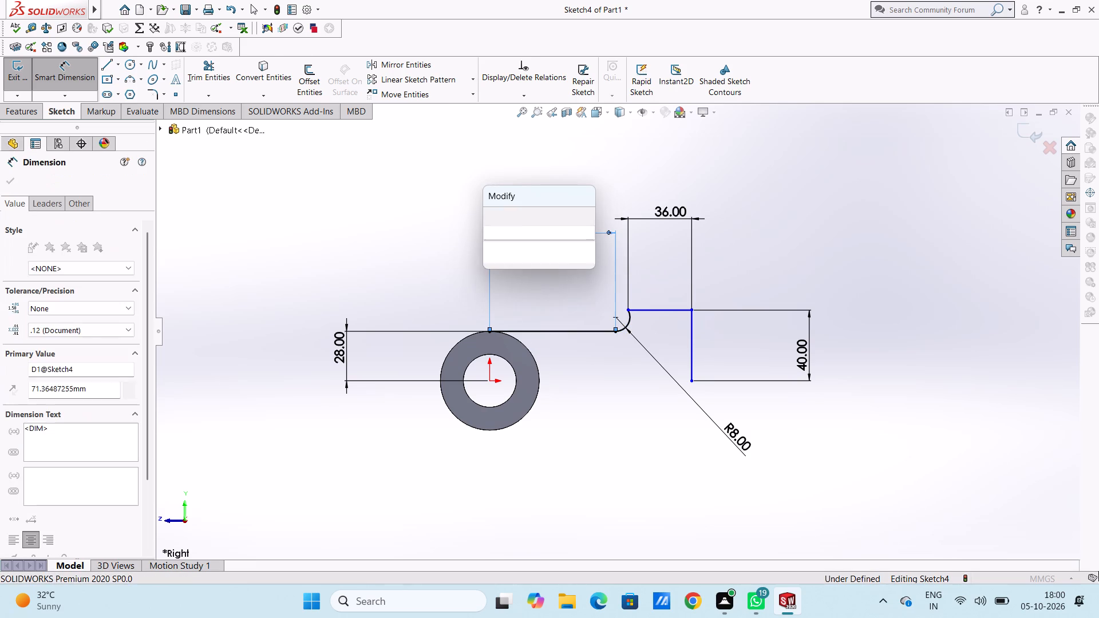
{"action": "type", "text": "72"}
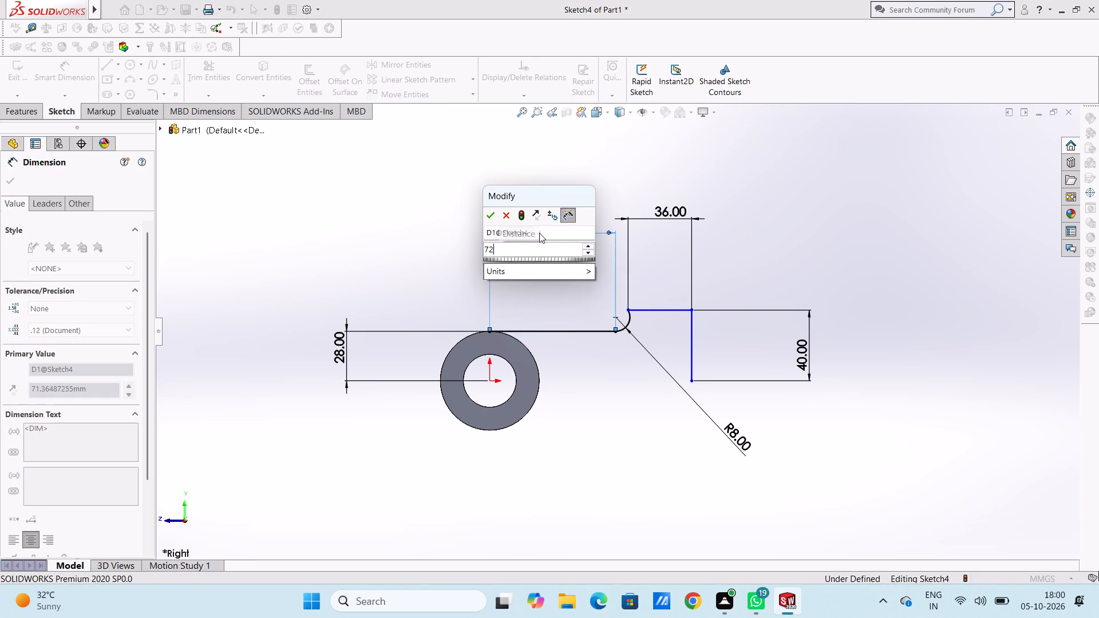
{"action": "key", "text": "Return"}
{"action": "left_click", "coordinate": [546, 261]}
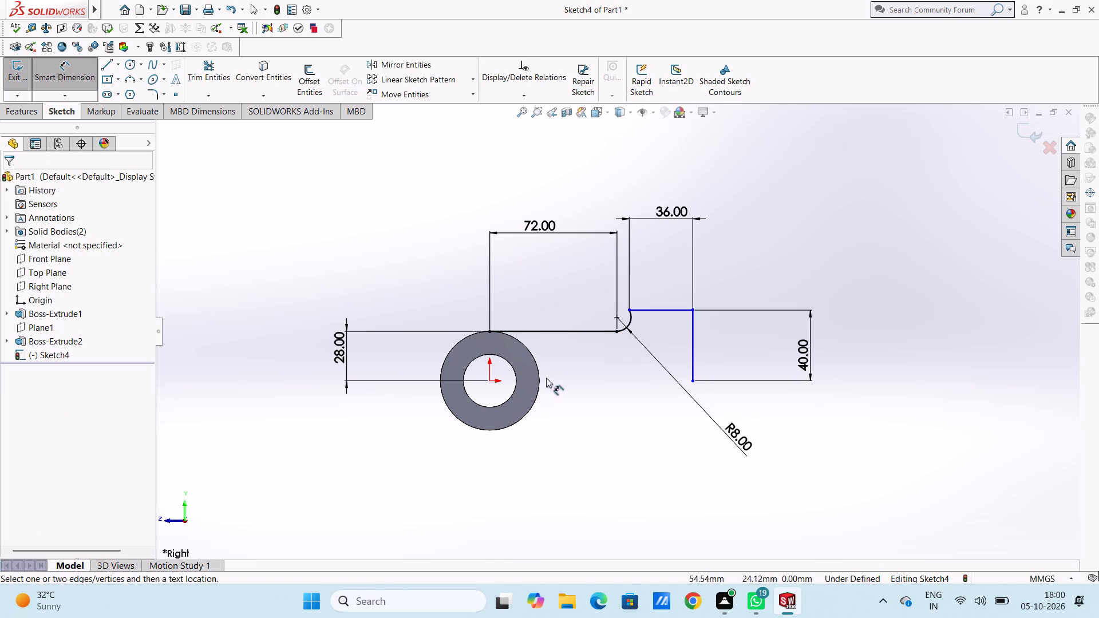
Dimension the horizontal distance from the origin to the 40 mm vertical line.
{"action": "left_click", "coordinate": [492, 381]}
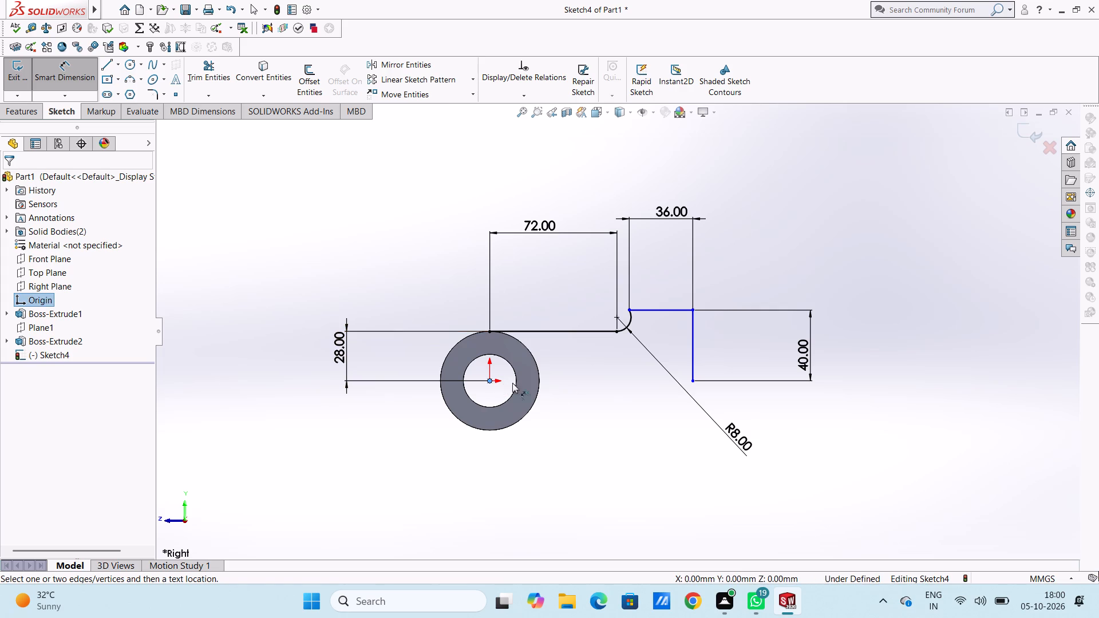
{"action": "left_click", "coordinate": [691, 373]}
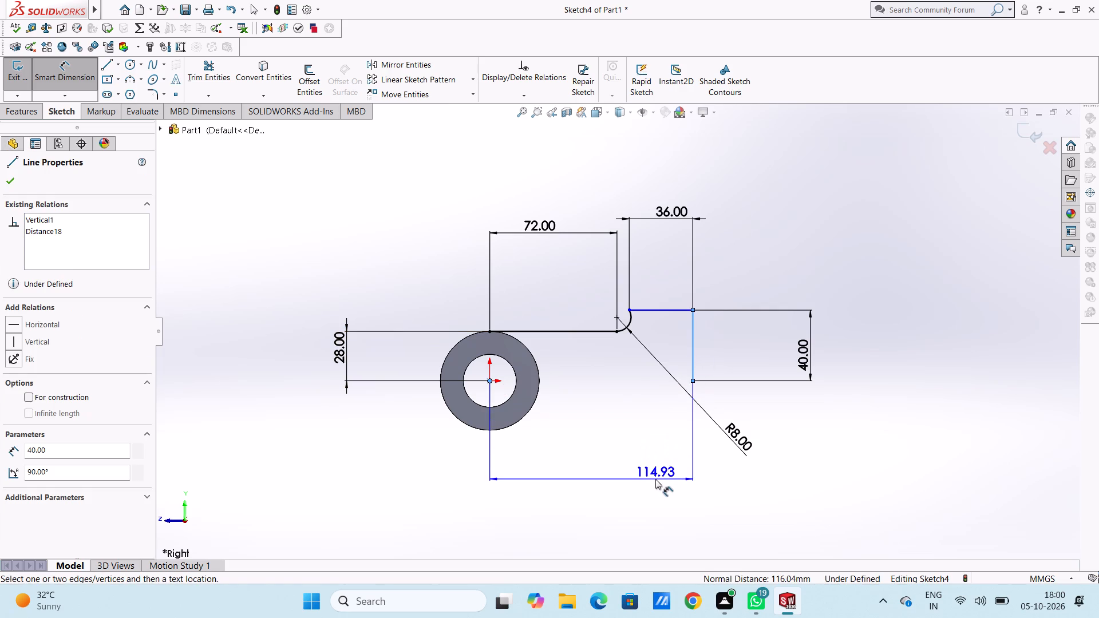
{"action": "left_click", "coordinate": [655, 480]}
{"action": "left_click", "coordinate": [607, 460]}
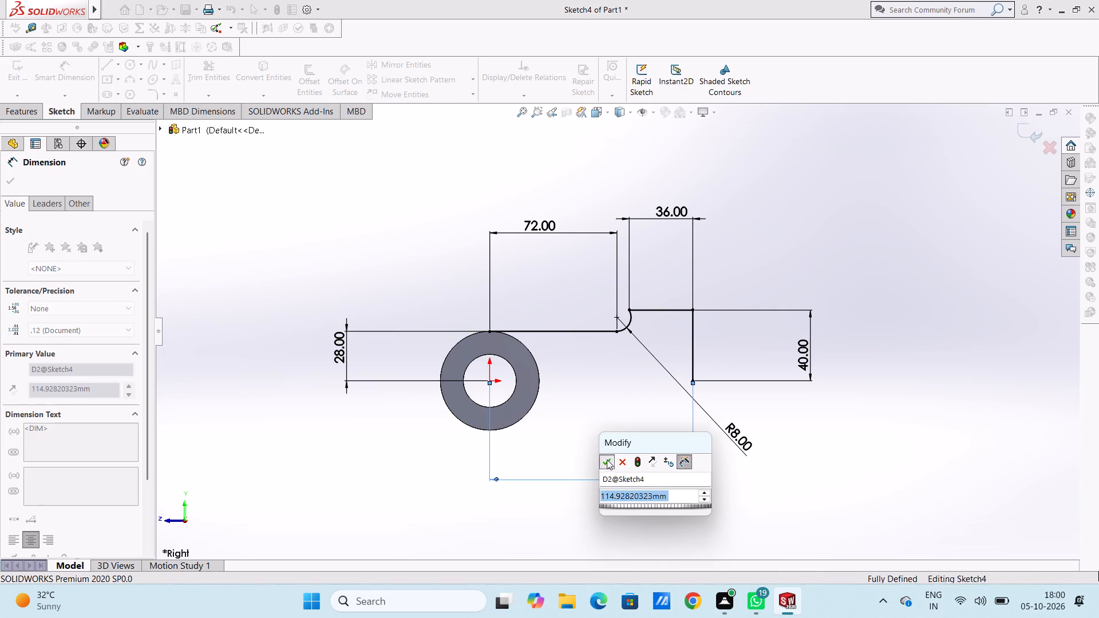
{"action": "left_click", "coordinate": [600, 449]}
{"action": "key", "text": "Escape"}
{"action": "key", "text": "Escape"}
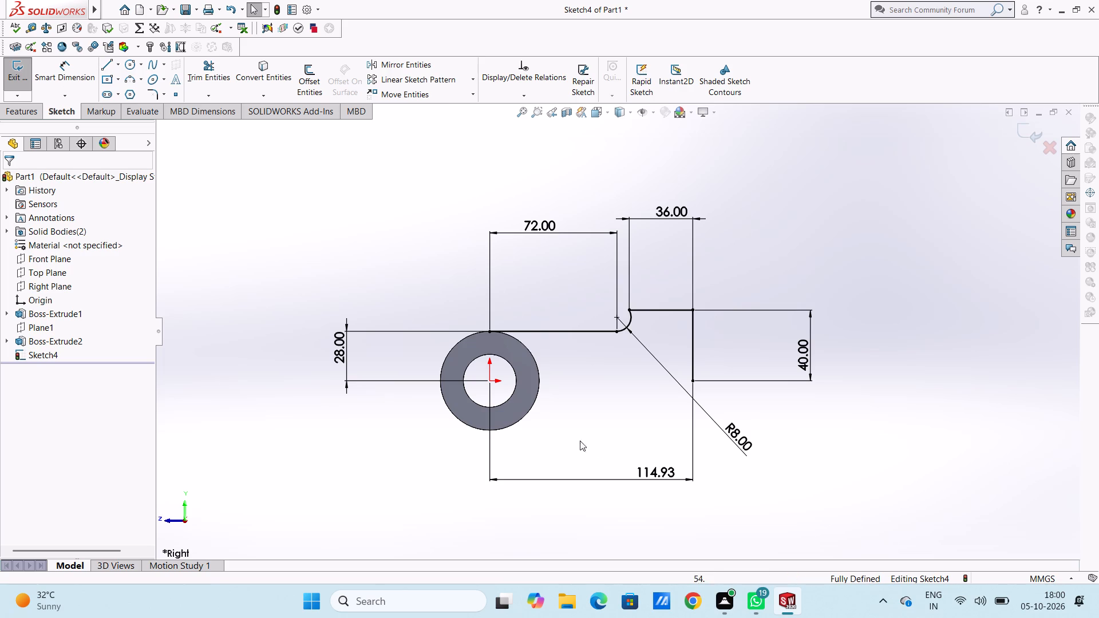
Sketch a 28 mm horizontal line from the lower end of the 40 mm vertical line toward the ring.
{"action": "left_click", "coordinate": [102, 66]}
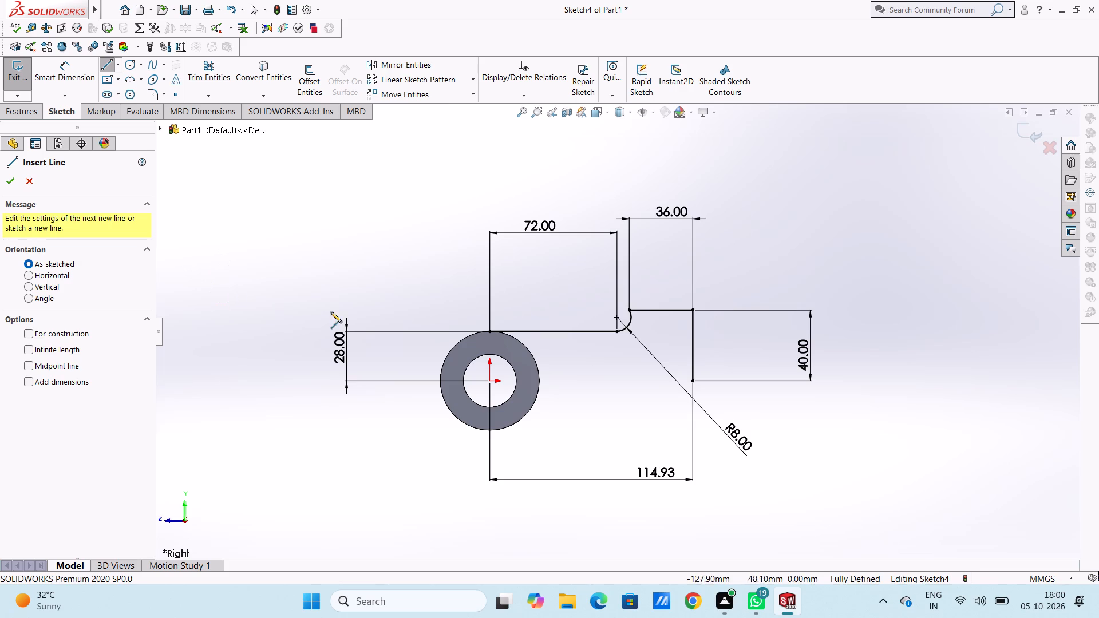
{"action": "left_click", "coordinate": [691, 382]}
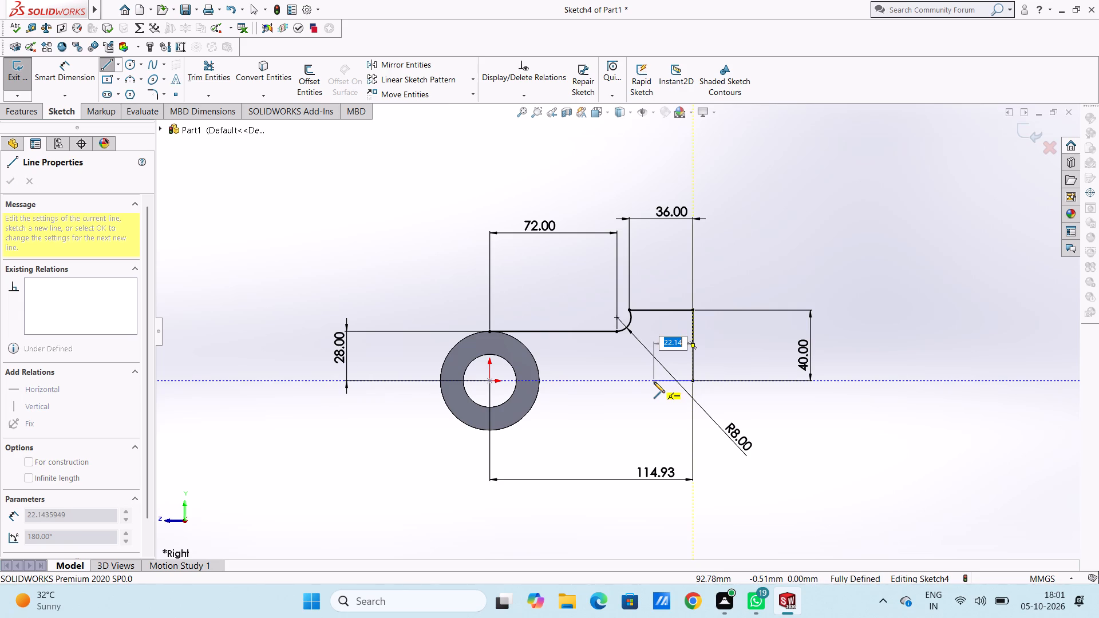
{"action": "type", "text": "28"}
{"action": "key", "text": "Return"}
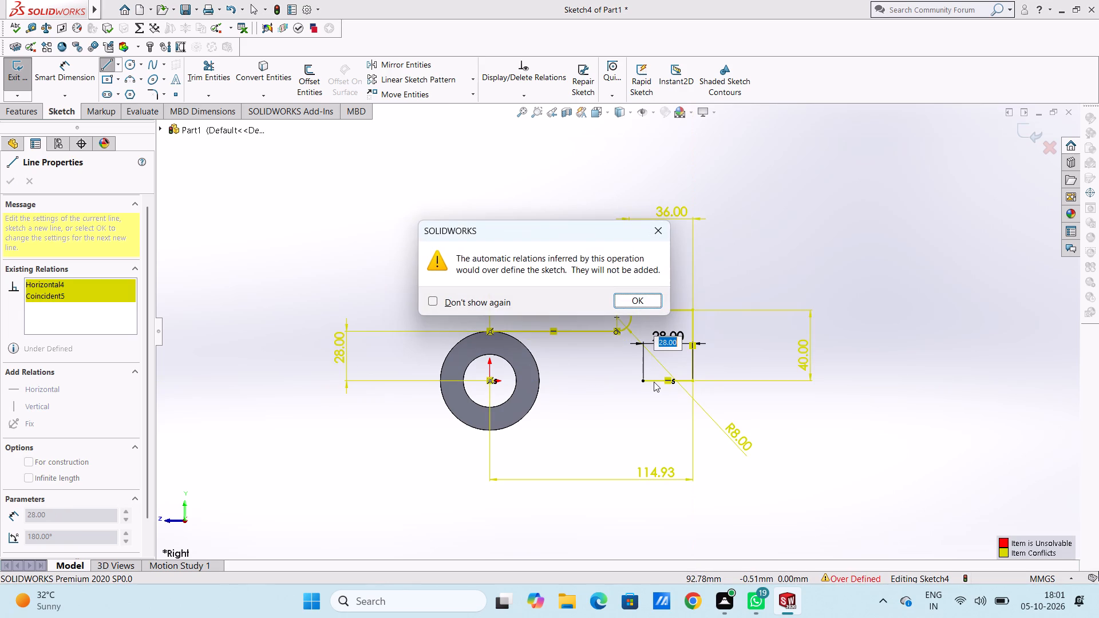
{"action": "left_click", "coordinate": [665, 225]}
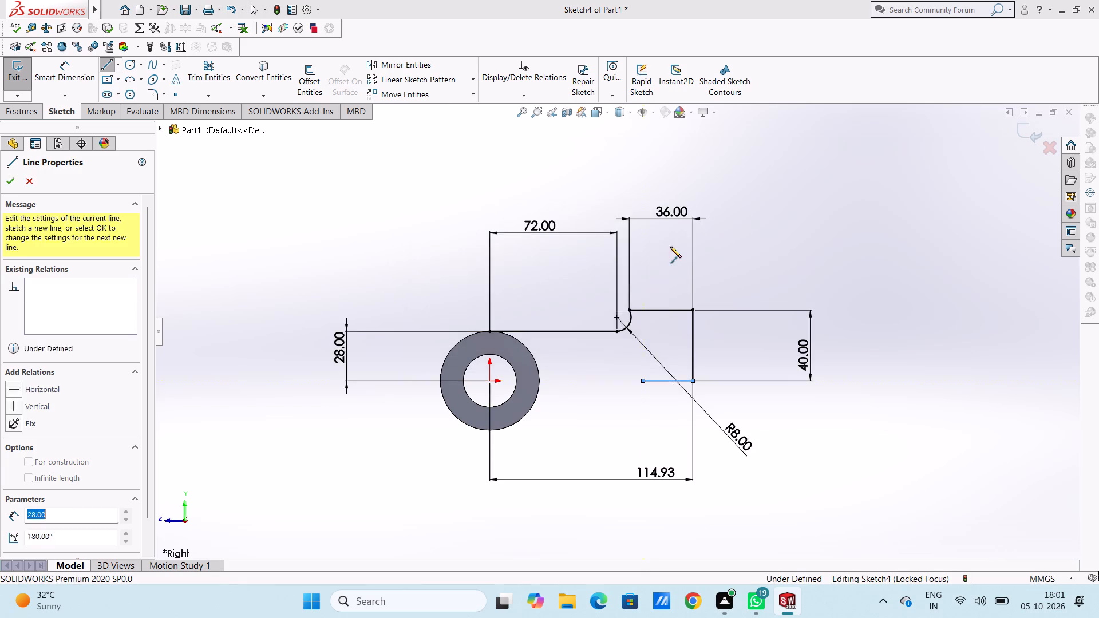
{"action": "key", "text": "Escape"}
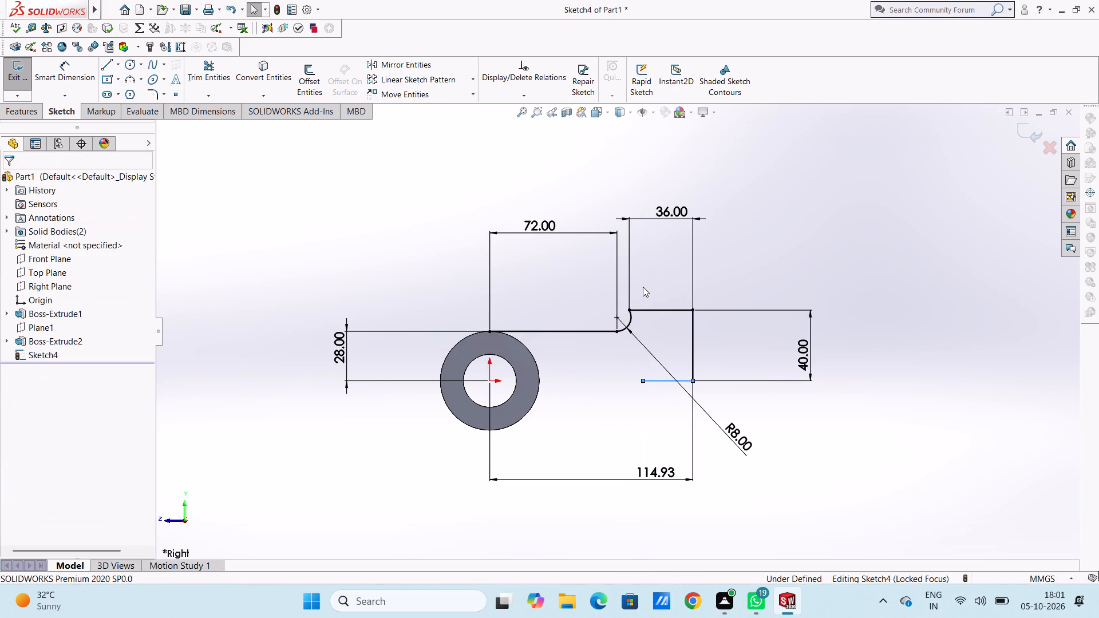
{"action": "key", "text": "Escape"}
Dimension the length of the 28 mm bottom horizontal line.
{"action": "left_click", "coordinate": [78, 80]}
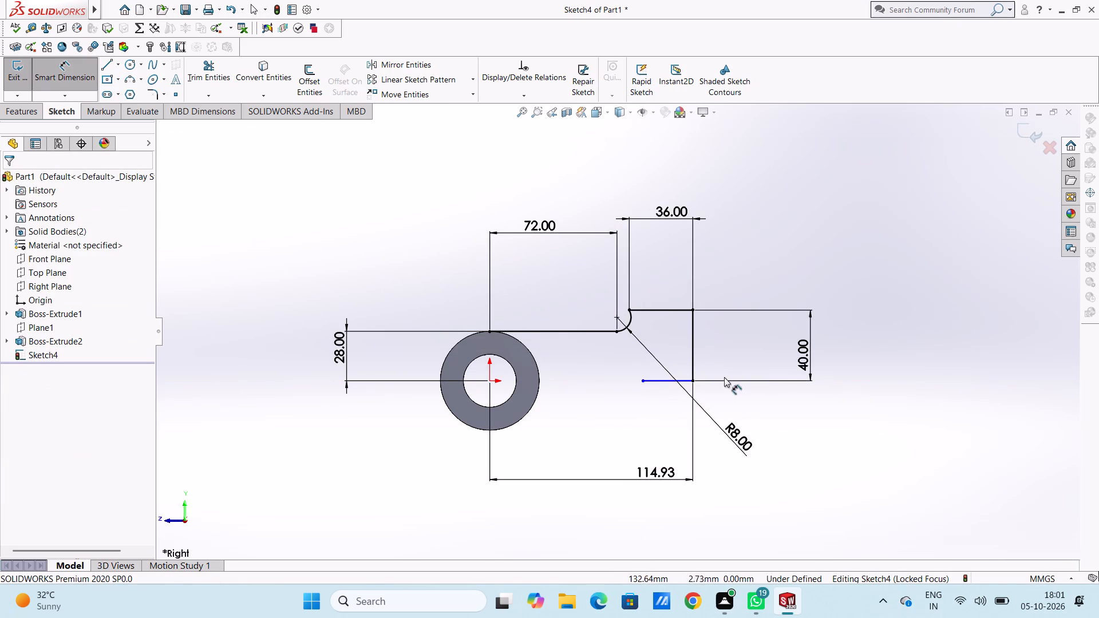
{"action": "left_click", "coordinate": [664, 384]}
{"action": "left_click", "coordinate": [675, 446]}
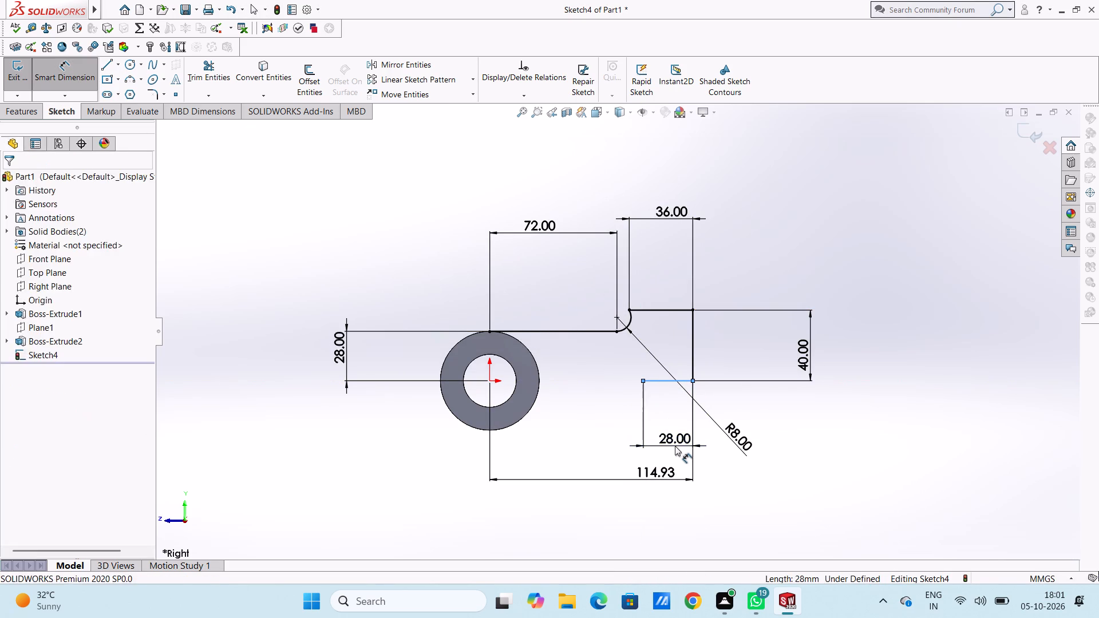
{"action": "left_click", "coordinate": [628, 430]}
{"action": "left_click", "coordinate": [604, 431]}
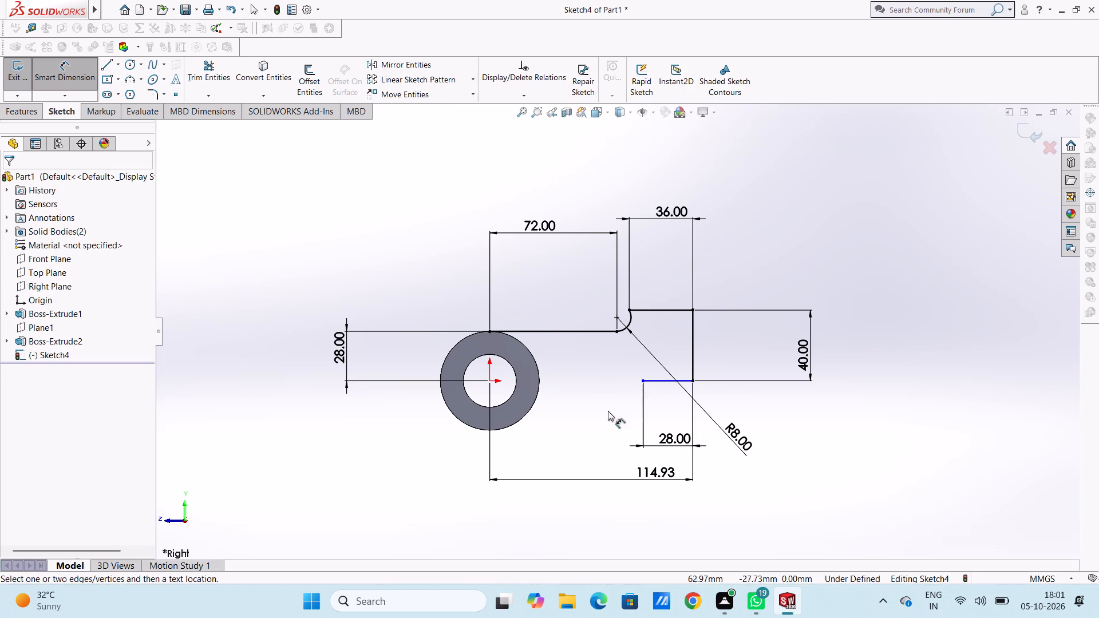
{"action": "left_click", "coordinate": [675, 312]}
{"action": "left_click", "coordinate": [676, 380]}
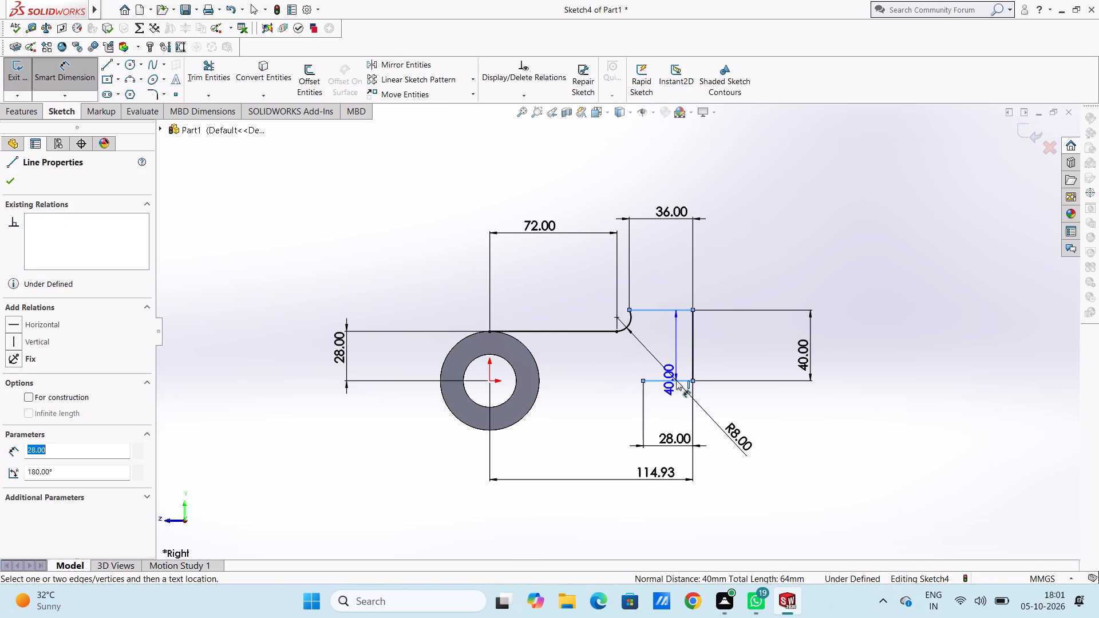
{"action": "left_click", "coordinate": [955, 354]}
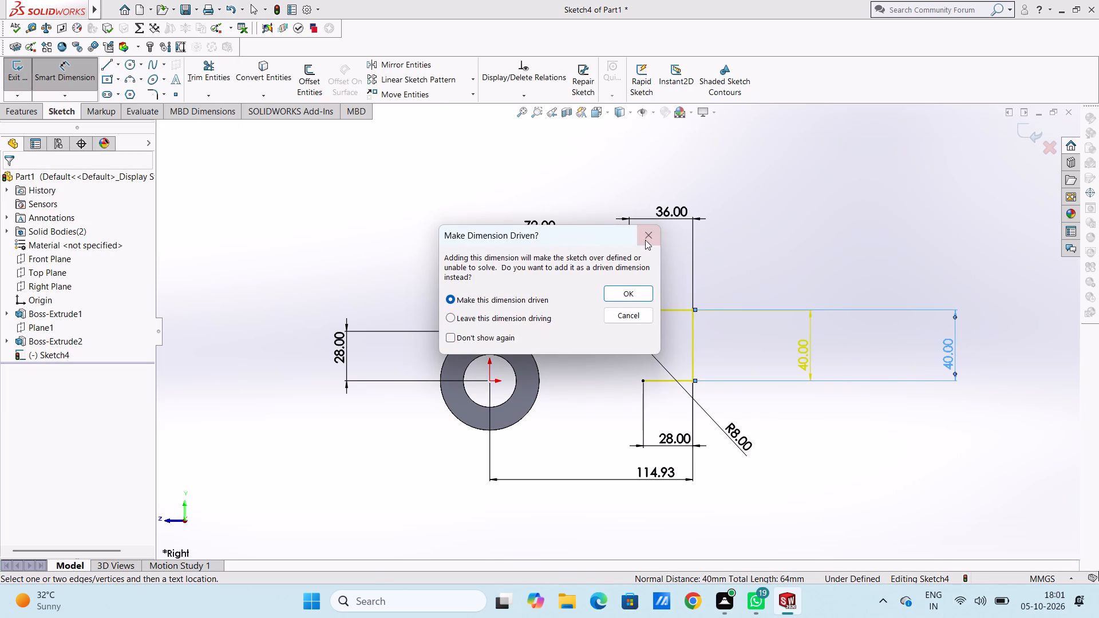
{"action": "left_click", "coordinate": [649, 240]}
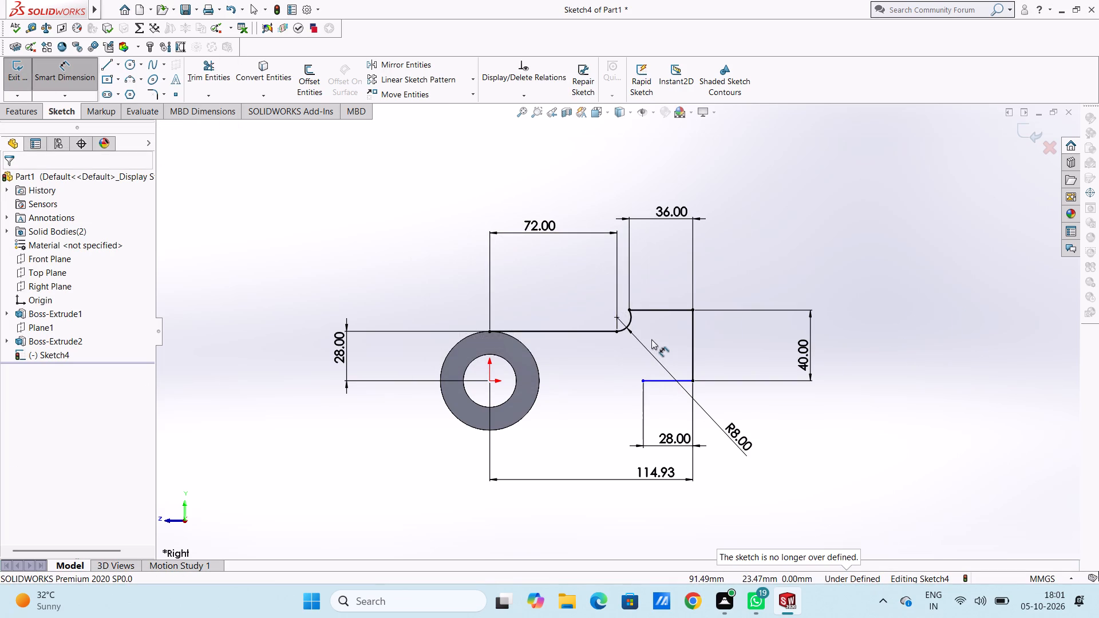
Dimension the horizontal distance from the origin to the free end of the 28 mm bottom horizontal line.
{"action": "left_click", "coordinate": [488, 383]}
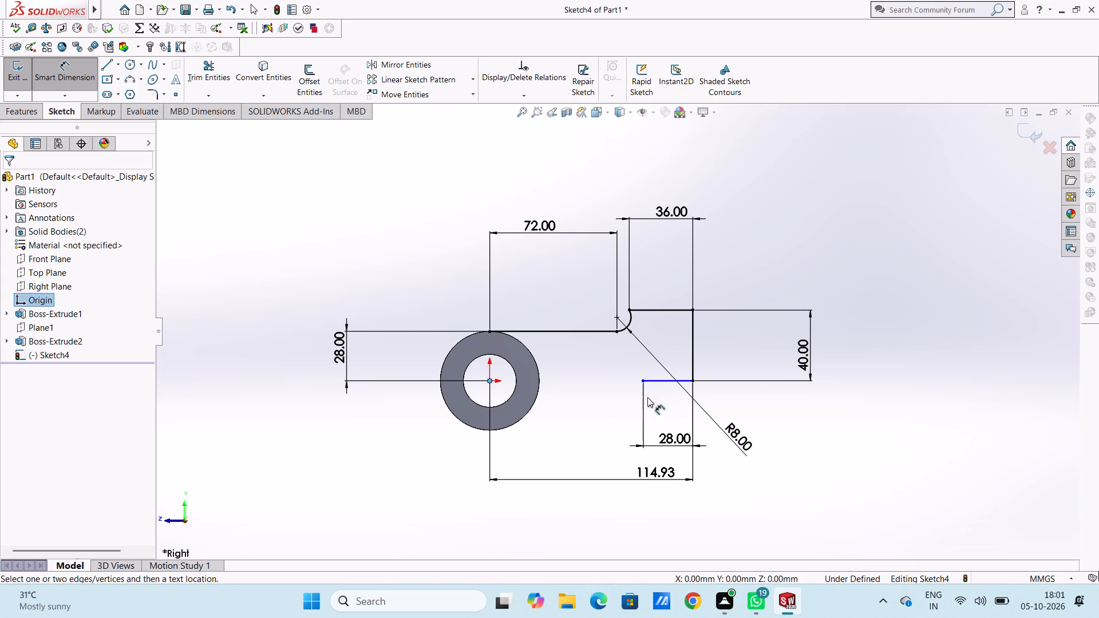
{"action": "left_click", "coordinate": [643, 381]}
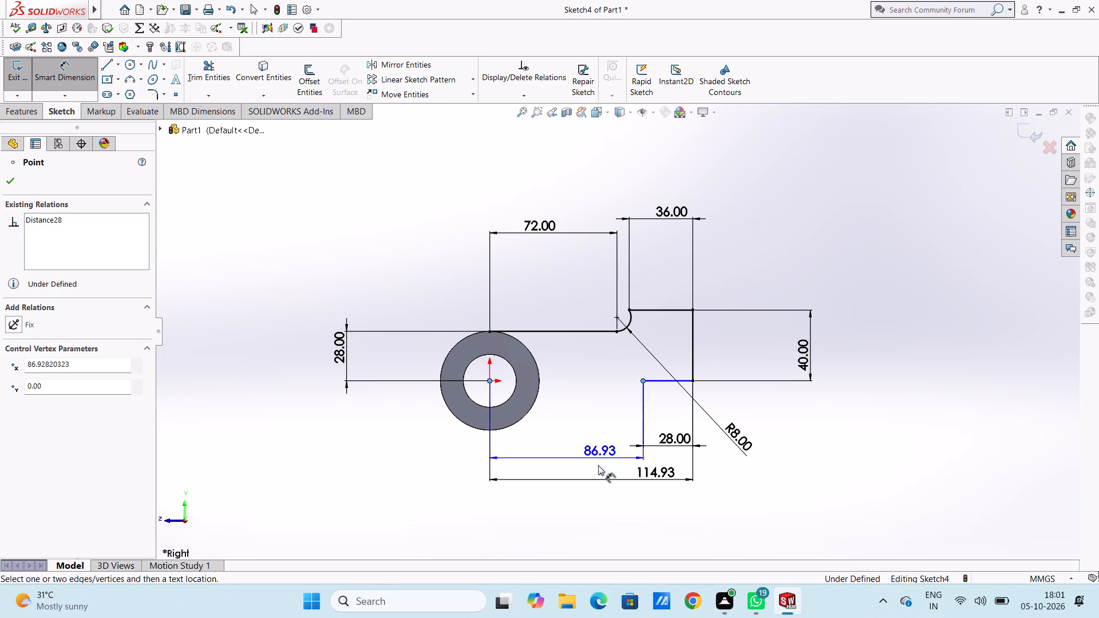
{"action": "left_click", "coordinate": [588, 514]}
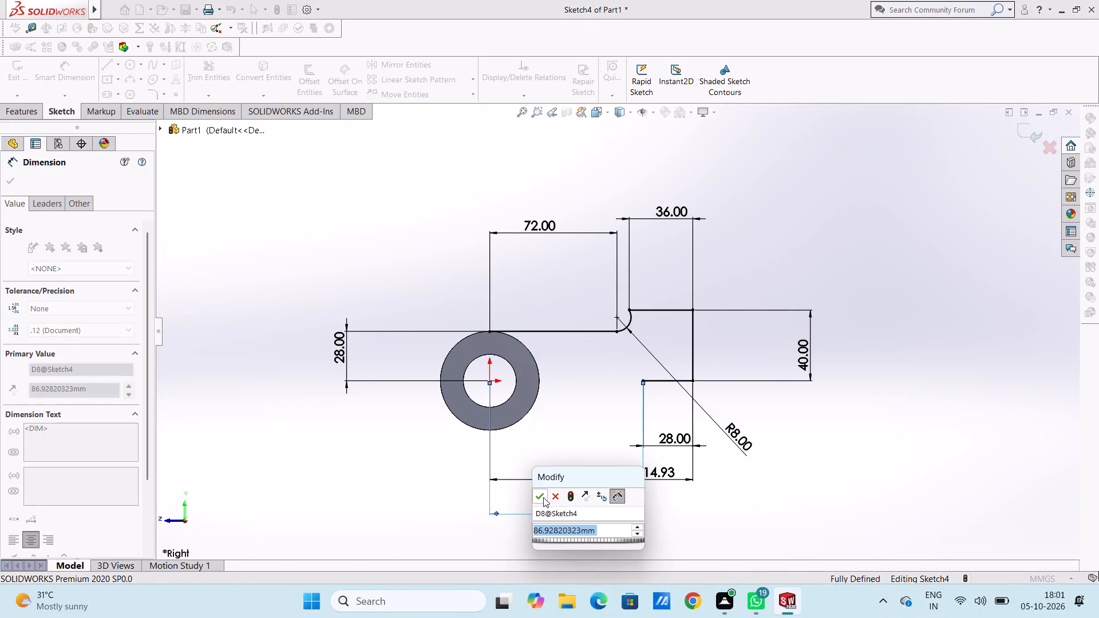
{"action": "left_click", "coordinate": [542, 496]}
{"action": "left_click", "coordinate": [559, 445]}
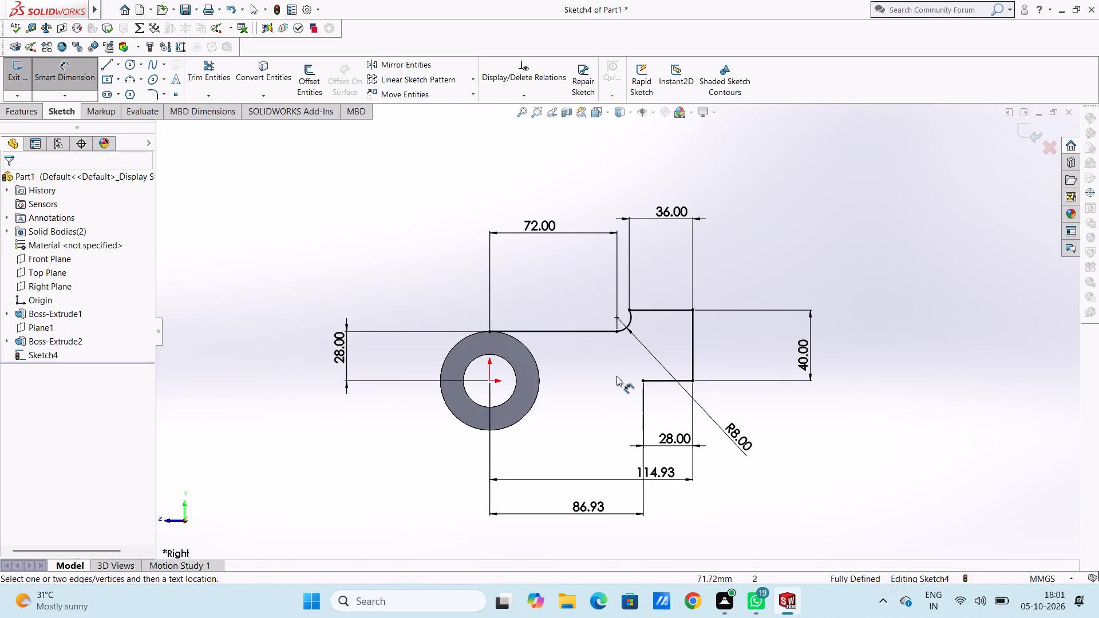
{"action": "key", "text": "Escape"}
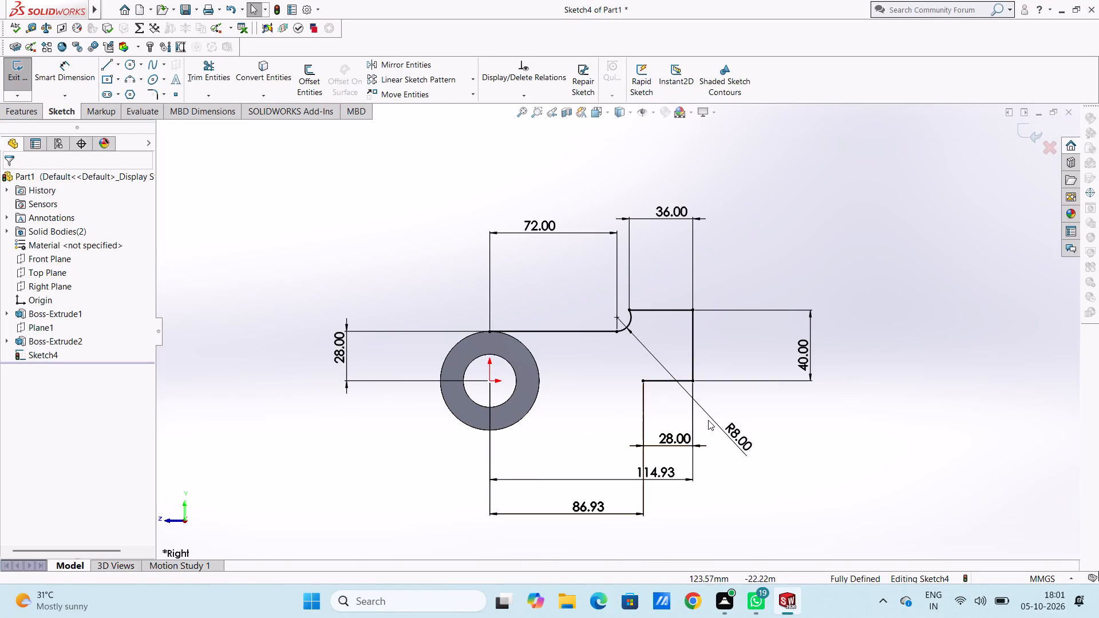
Offset only the 72 mm horizontal line by 16 mm toward the ring's centre, without selecting the chain.
{"action": "scroll", "coordinate": [663, 369], "scroll_direction": "down", "scroll_amount": 1}
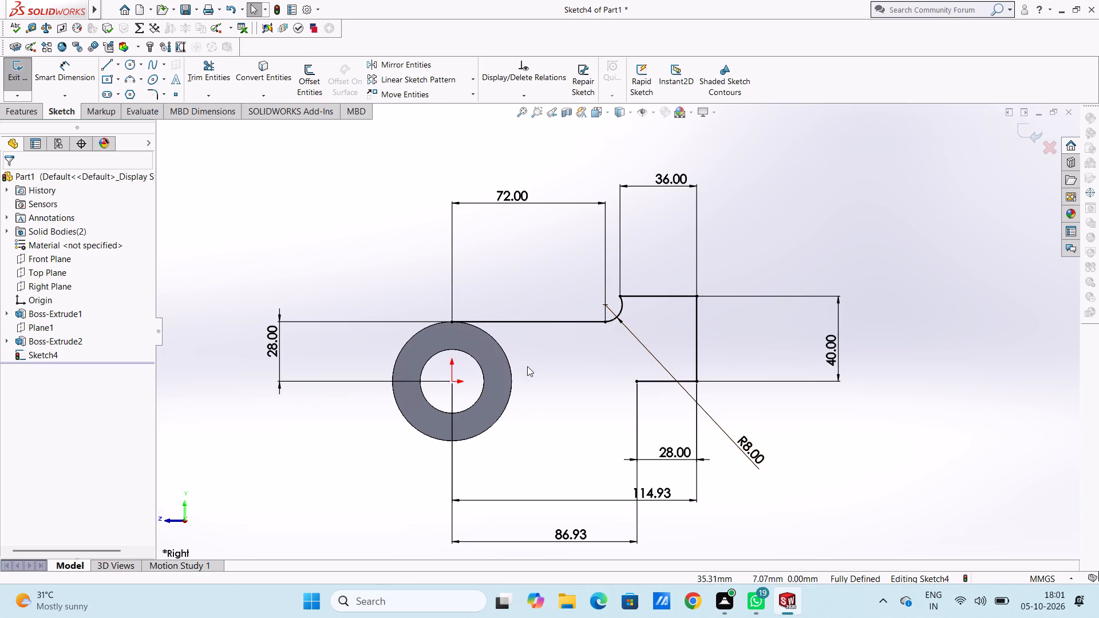
{"action": "left_click", "coordinate": [302, 77]}
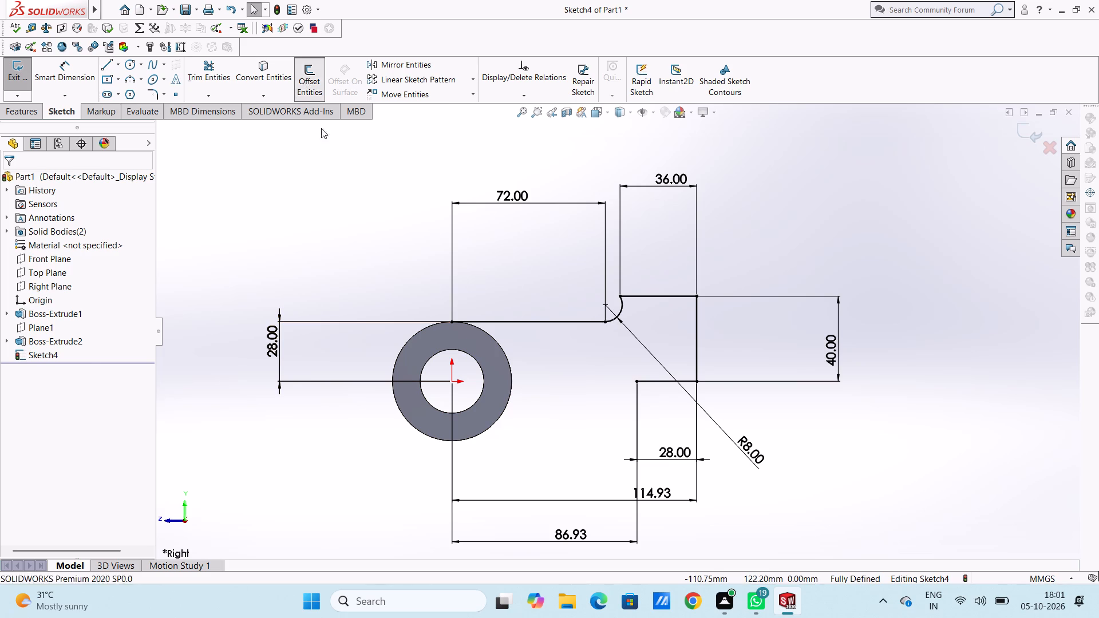
{"action": "type", "text": "16"}
{"action": "key", "text": "Return"}
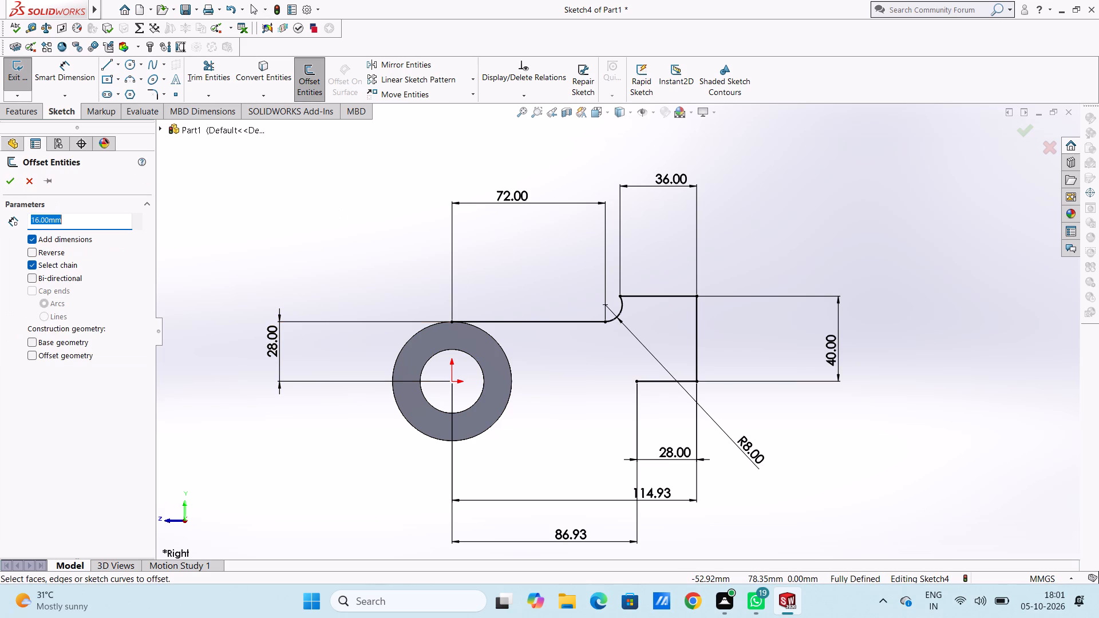
{"action": "left_click", "coordinate": [510, 320]}
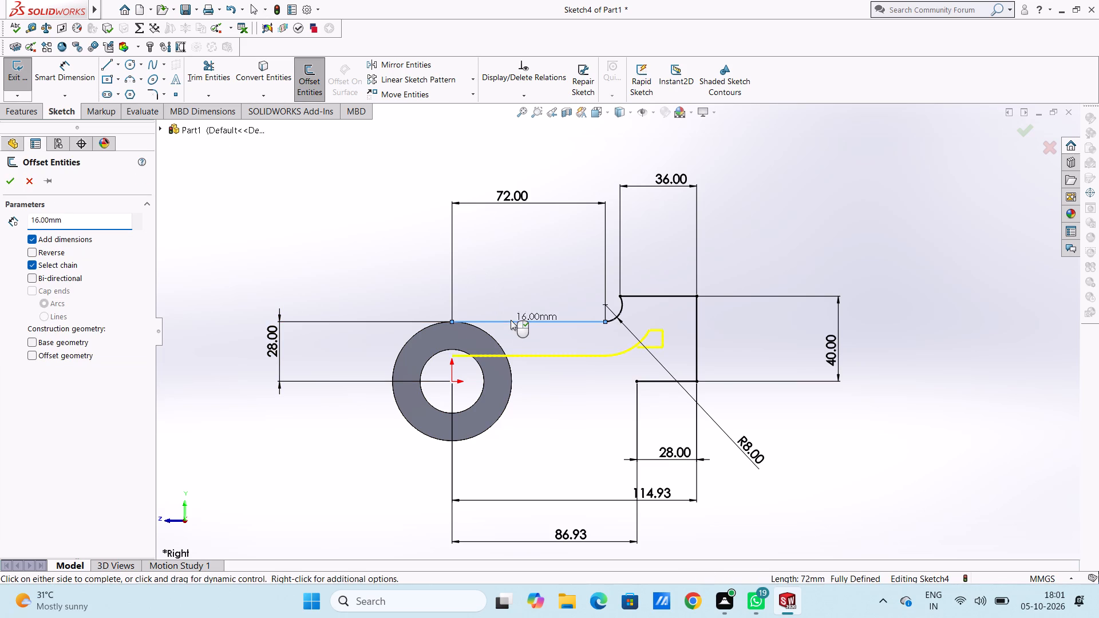
{"action": "left_click", "coordinate": [31, 266]}
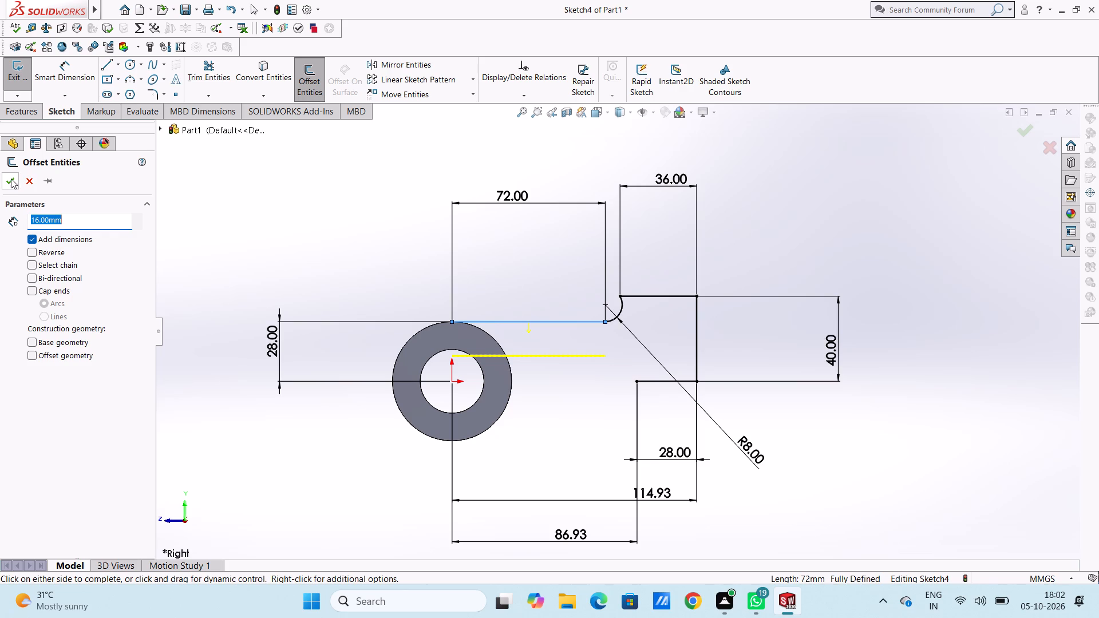
{"action": "left_click", "coordinate": [11, 179]}
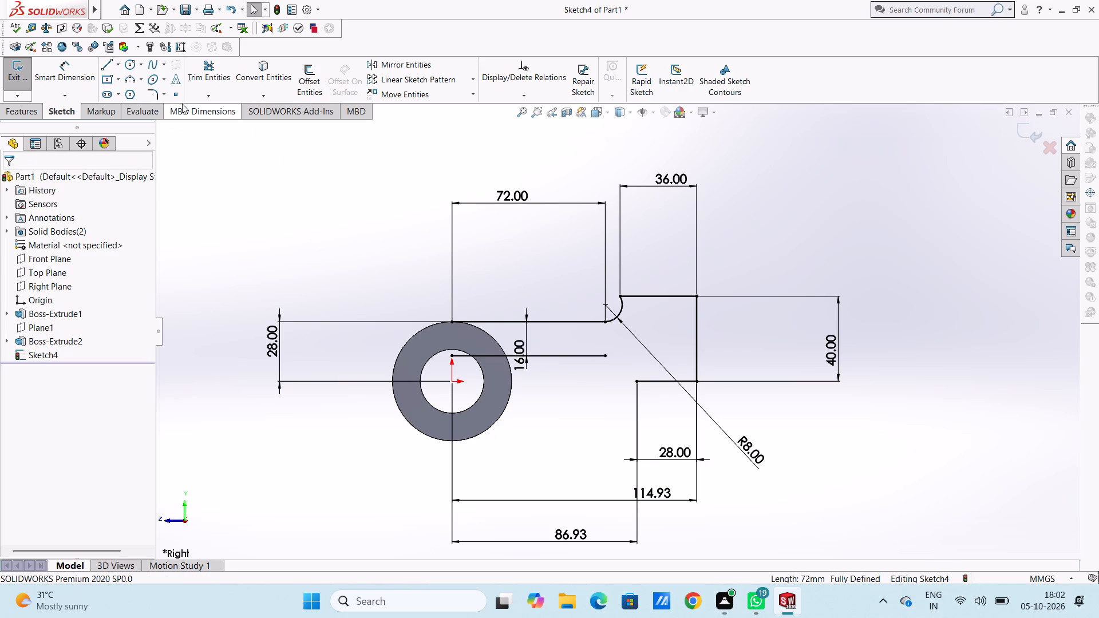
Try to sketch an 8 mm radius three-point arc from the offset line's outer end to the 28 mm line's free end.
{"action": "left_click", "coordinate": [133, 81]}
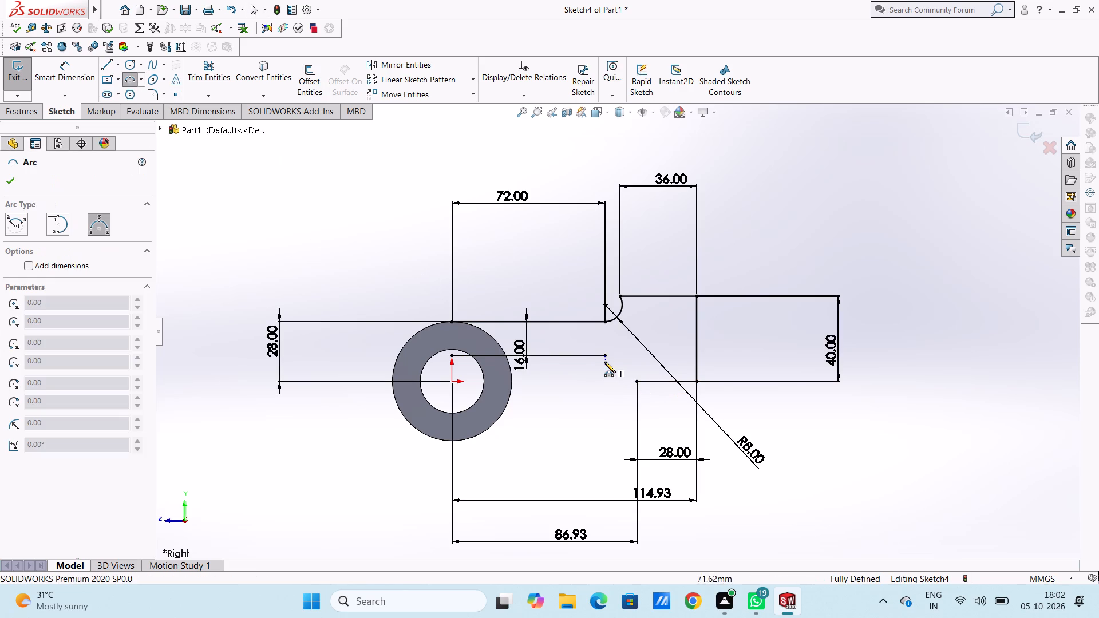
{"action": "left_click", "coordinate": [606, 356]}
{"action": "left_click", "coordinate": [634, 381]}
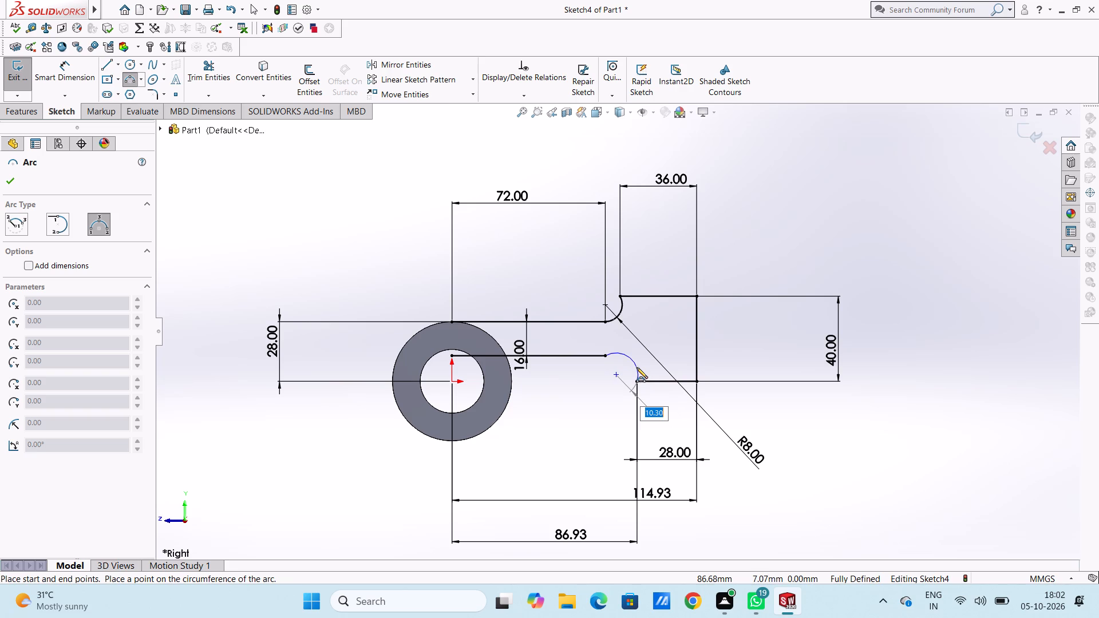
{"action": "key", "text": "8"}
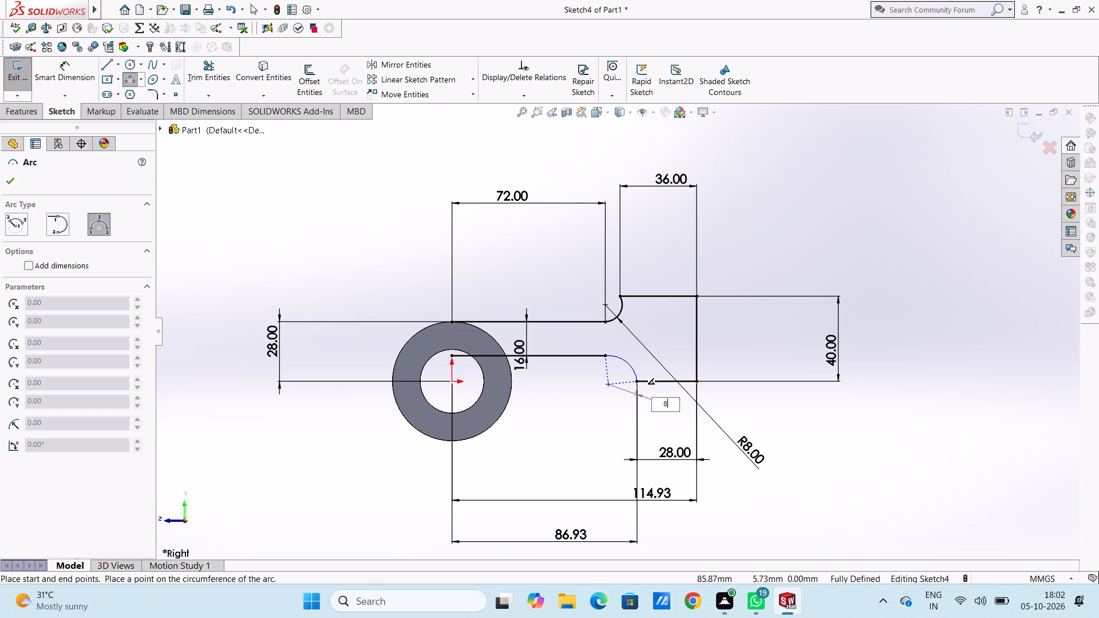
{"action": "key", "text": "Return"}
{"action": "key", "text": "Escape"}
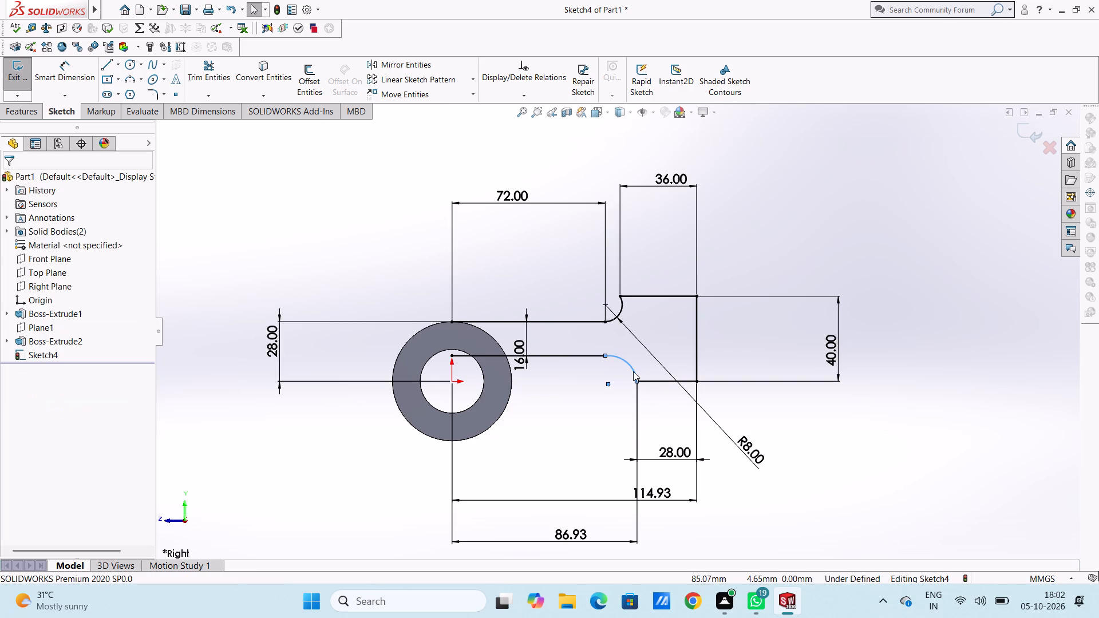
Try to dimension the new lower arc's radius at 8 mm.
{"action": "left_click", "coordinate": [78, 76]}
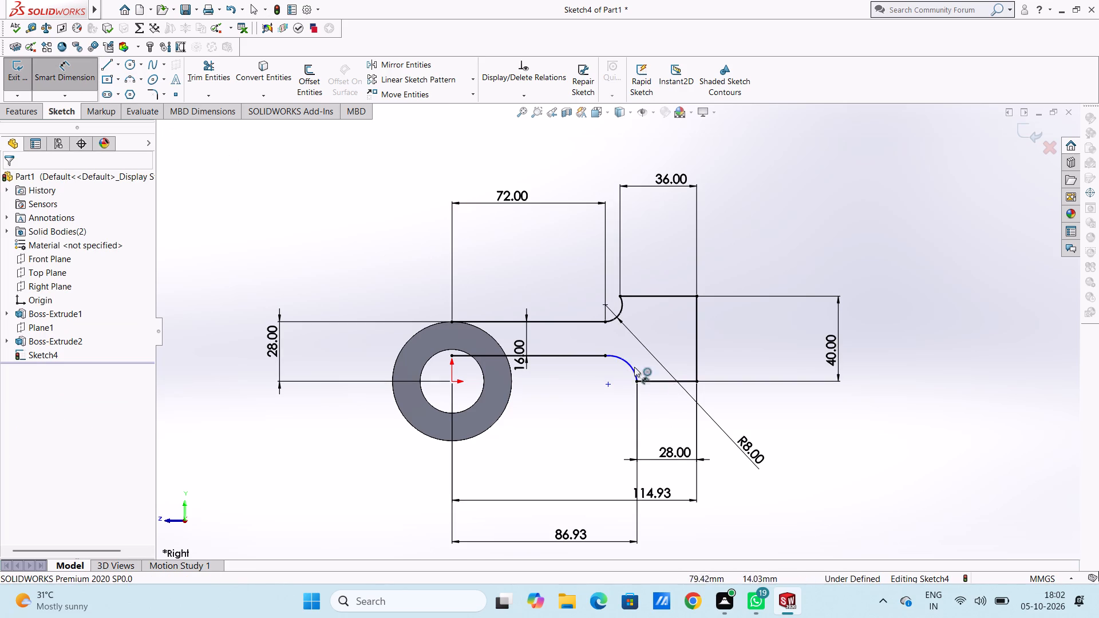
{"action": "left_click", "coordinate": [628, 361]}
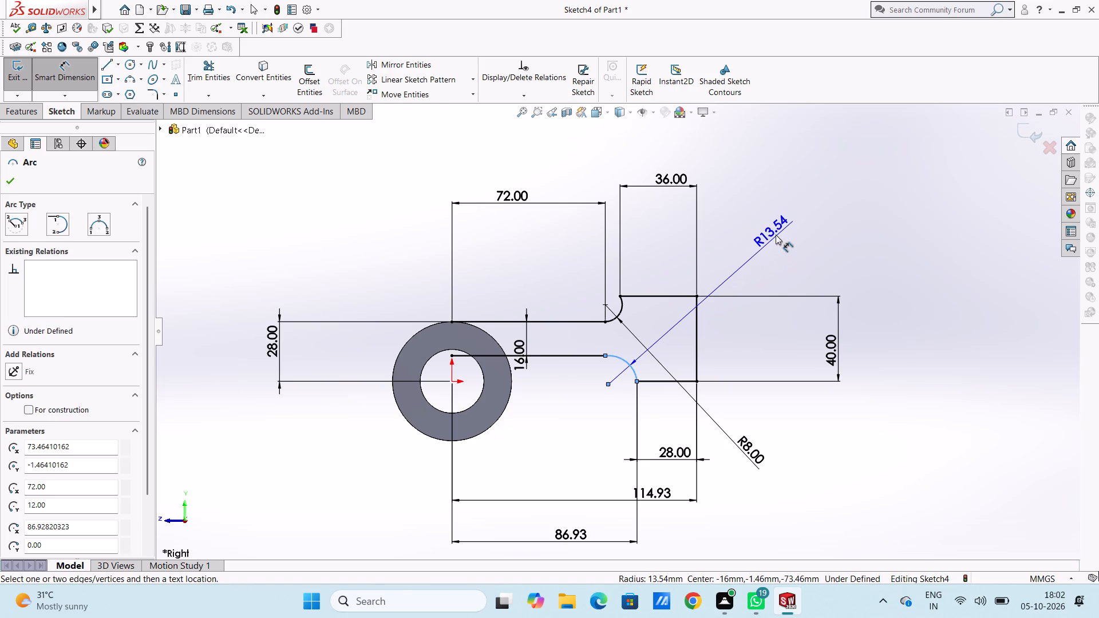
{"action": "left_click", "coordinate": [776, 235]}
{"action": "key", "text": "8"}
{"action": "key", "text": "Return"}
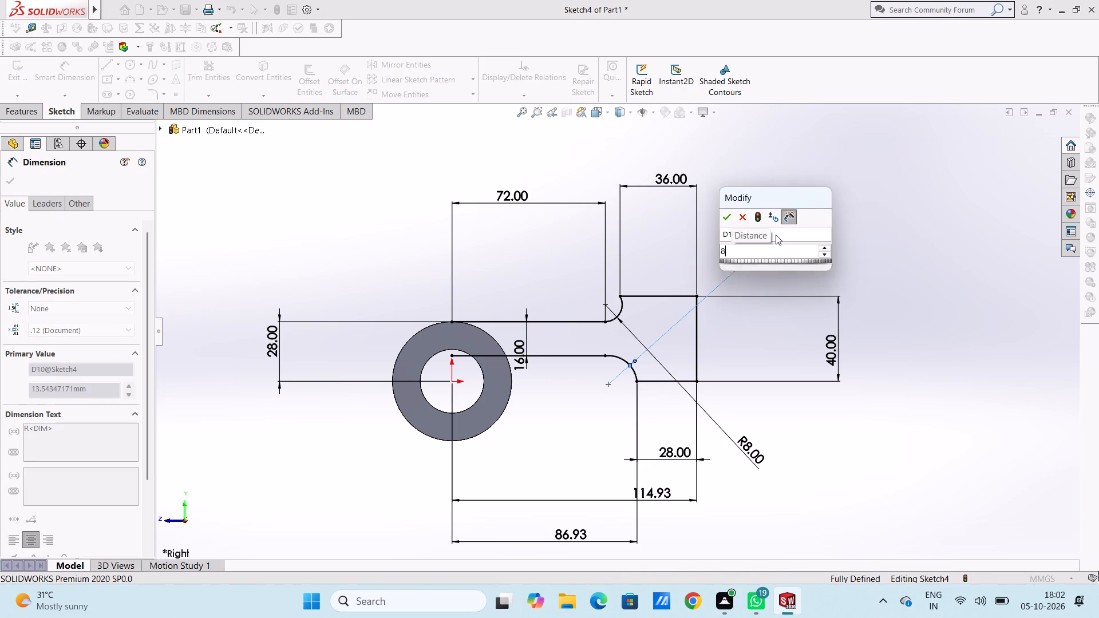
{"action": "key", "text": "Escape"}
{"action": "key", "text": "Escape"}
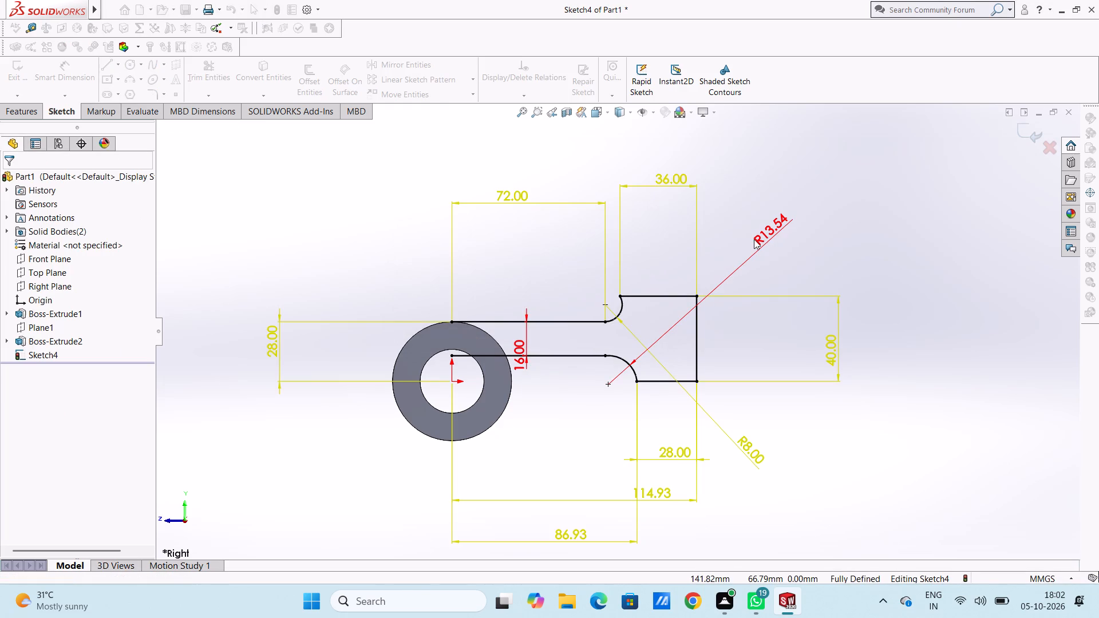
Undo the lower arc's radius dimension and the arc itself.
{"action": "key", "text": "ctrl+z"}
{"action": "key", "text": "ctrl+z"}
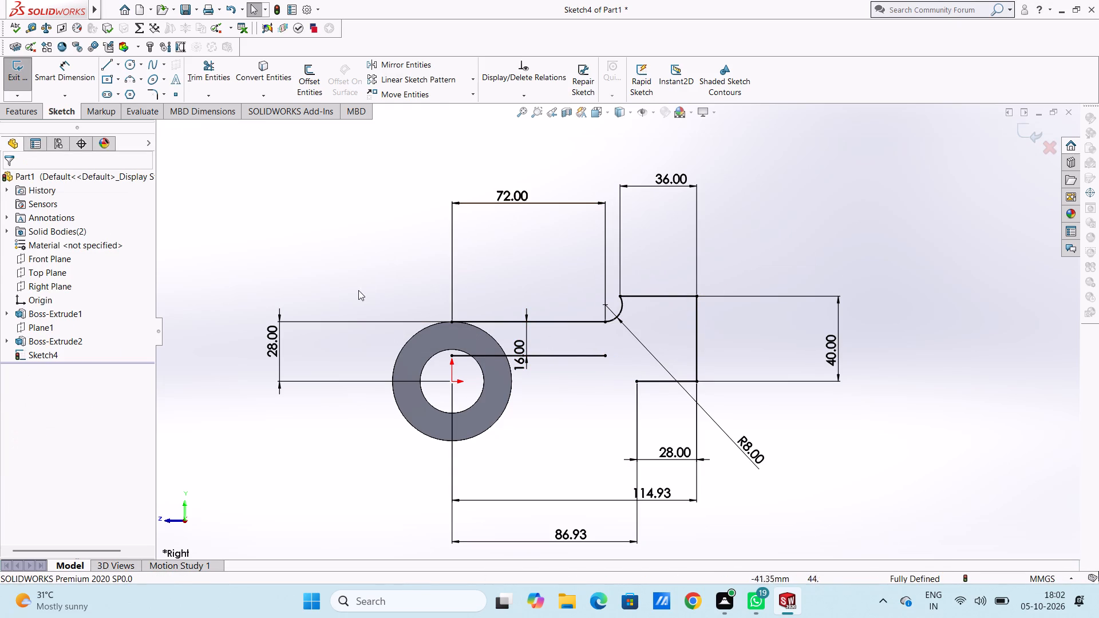
Sketch a horizontal line about 60 mm long from the offset line's outer end past the 40 mm vertical line.
{"action": "left_click", "coordinate": [104, 62]}
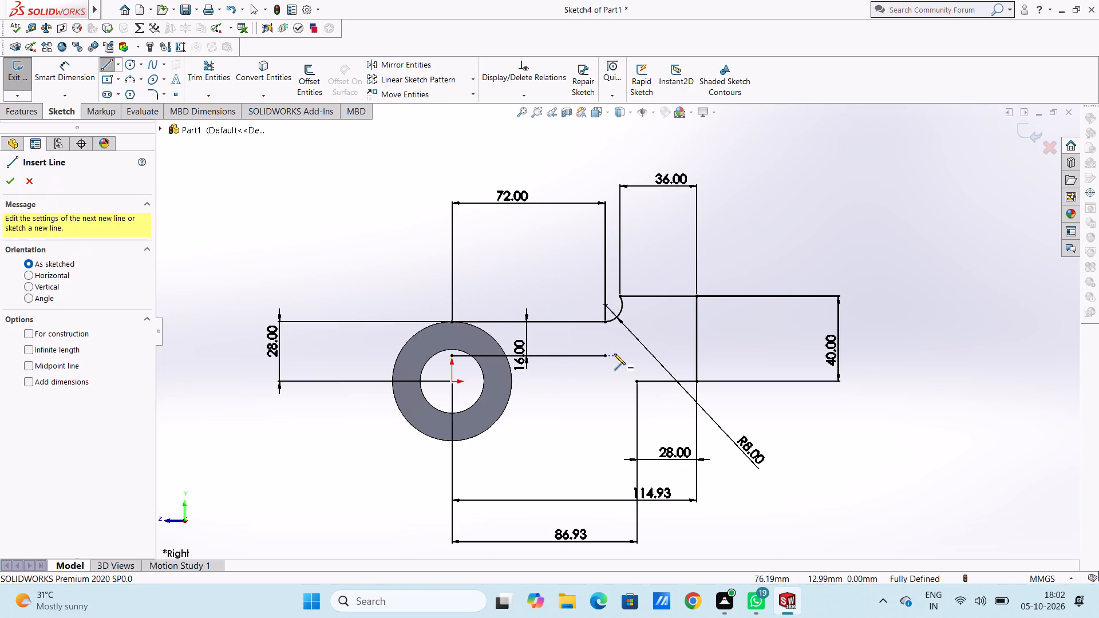
{"action": "left_click", "coordinate": [607, 355]}
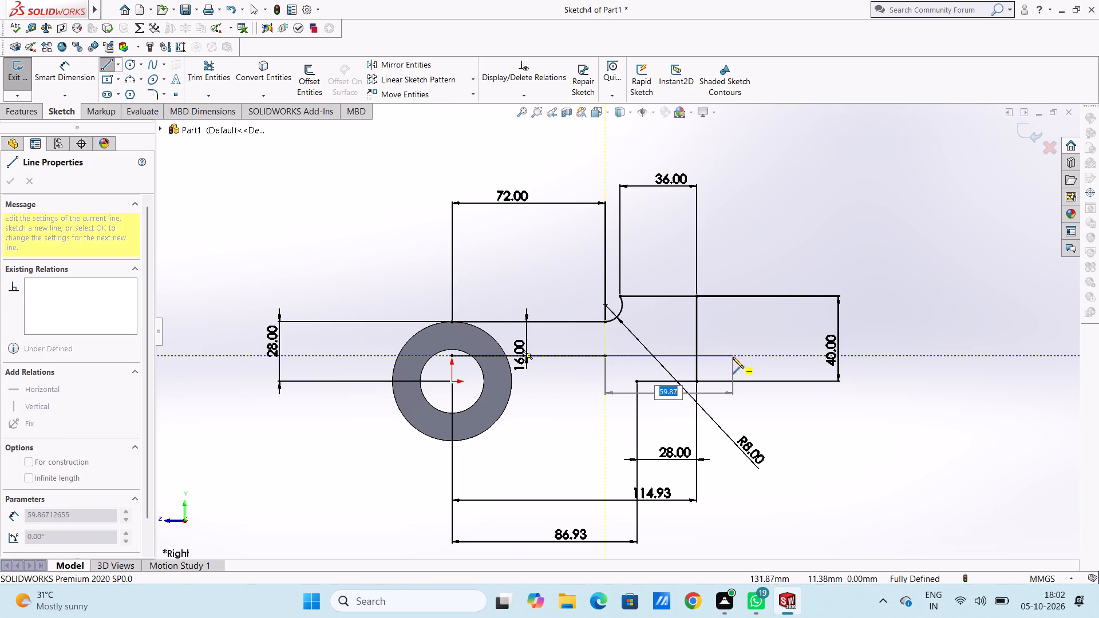
{"action": "left_click", "coordinate": [733, 357]}
{"action": "key", "text": "Escape"}
{"action": "key", "text": "Escape"}
{"action": "key", "text": "Escape"}
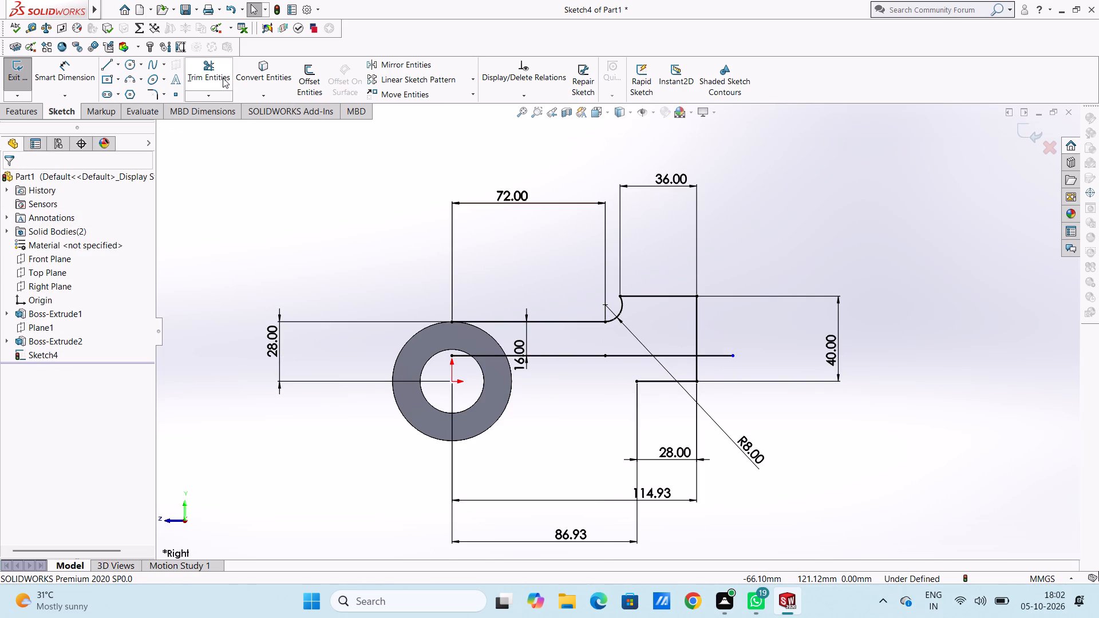
Sketch an 8 mm radius three-point arc from the new horizontal line to the free end of the 28 mm bottom line.
{"action": "left_click", "coordinate": [131, 77]}
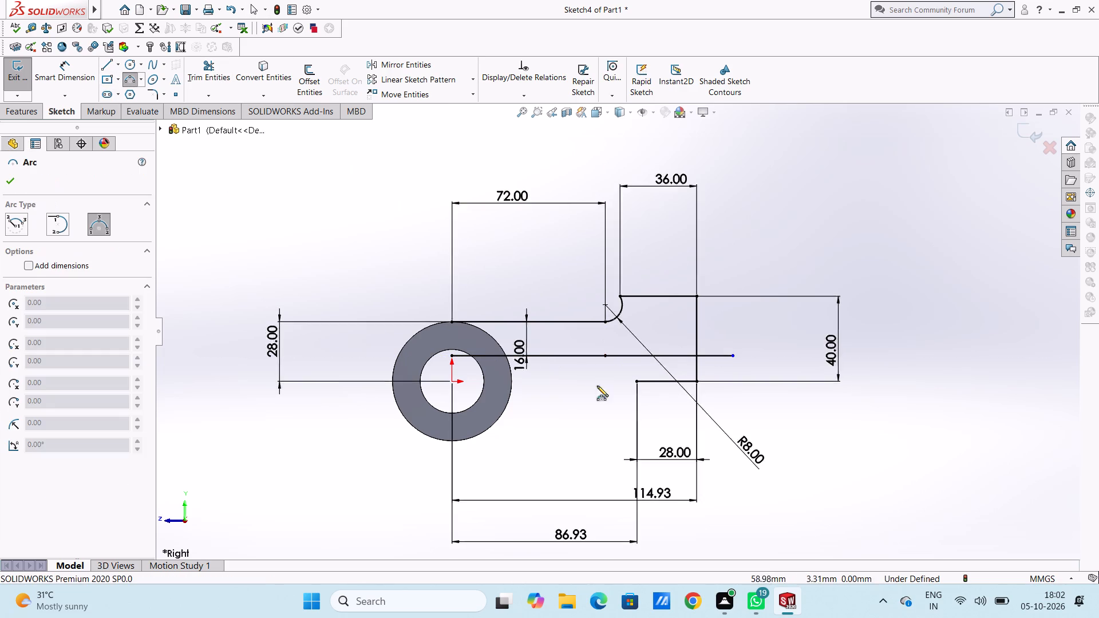
{"action": "left_click", "coordinate": [611, 353]}
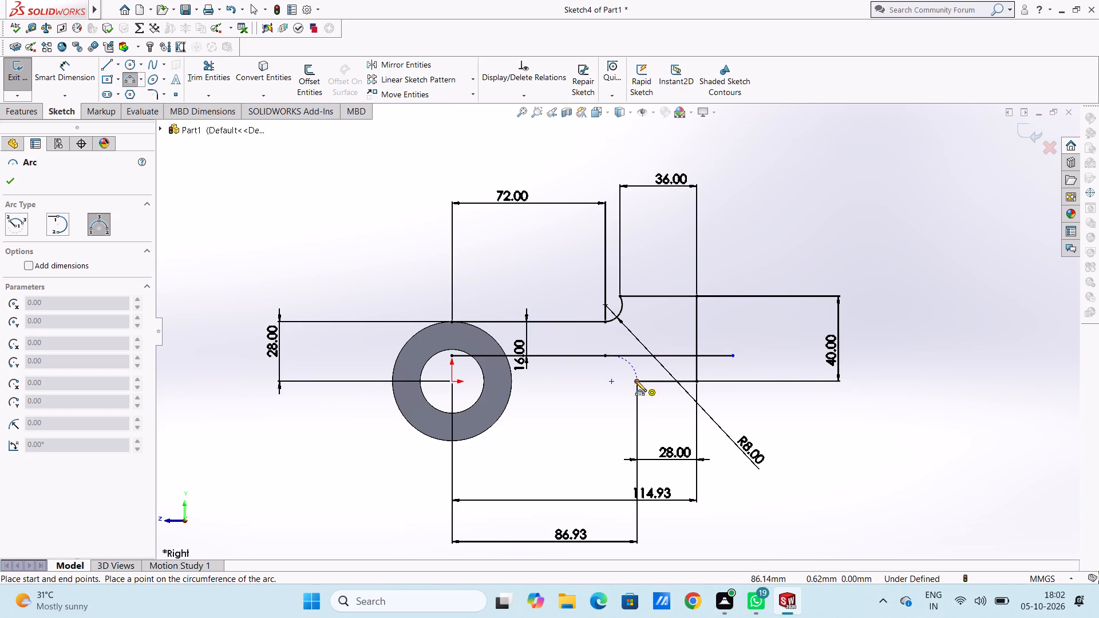
{"action": "left_click", "coordinate": [635, 381]}
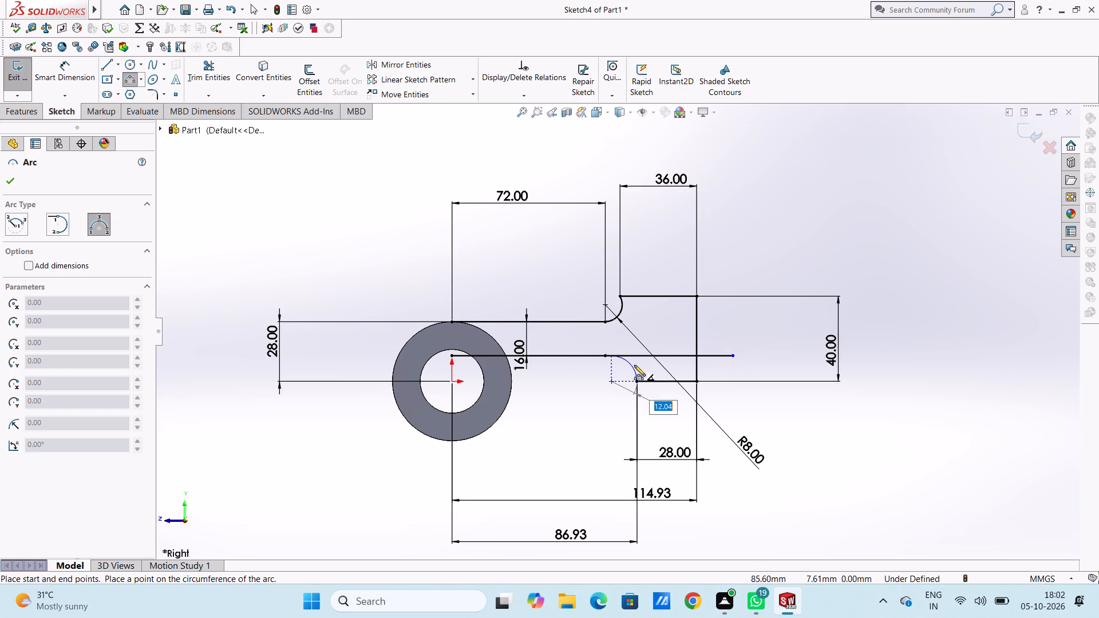
{"action": "key", "text": "8"}
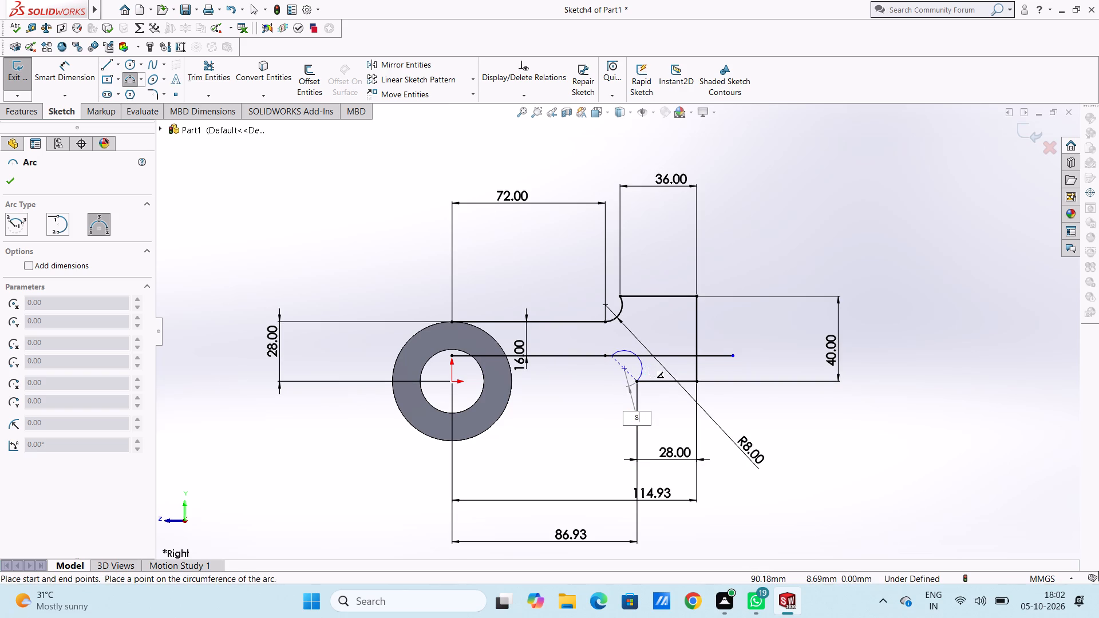
{"action": "key", "text": "Return"}
{"action": "key", "text": "Escape"}
{"action": "key", "text": "Escape"}
{"action": "key", "text": "Escape"}
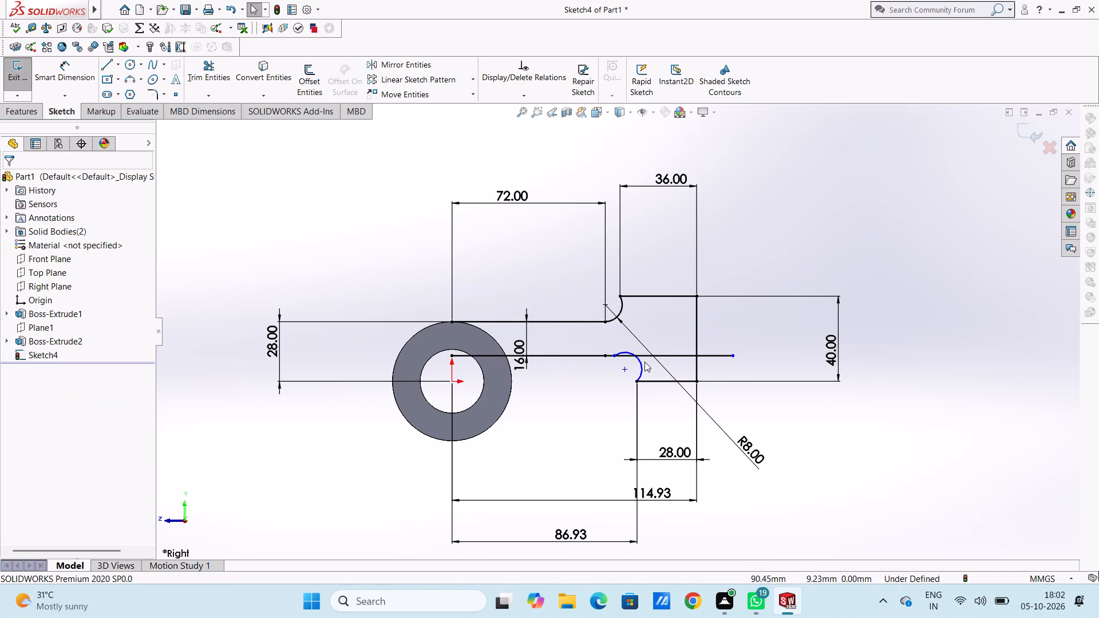
Dimension the radius of the lower arc.
{"action": "left_click", "coordinate": [76, 84]}
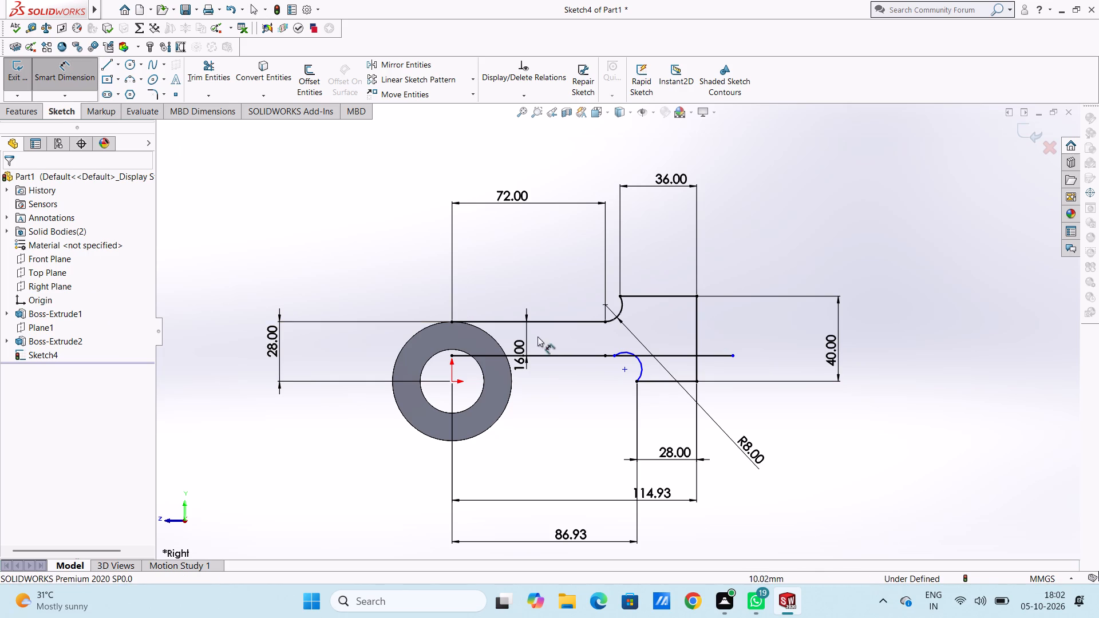
{"action": "left_click", "coordinate": [643, 366]}
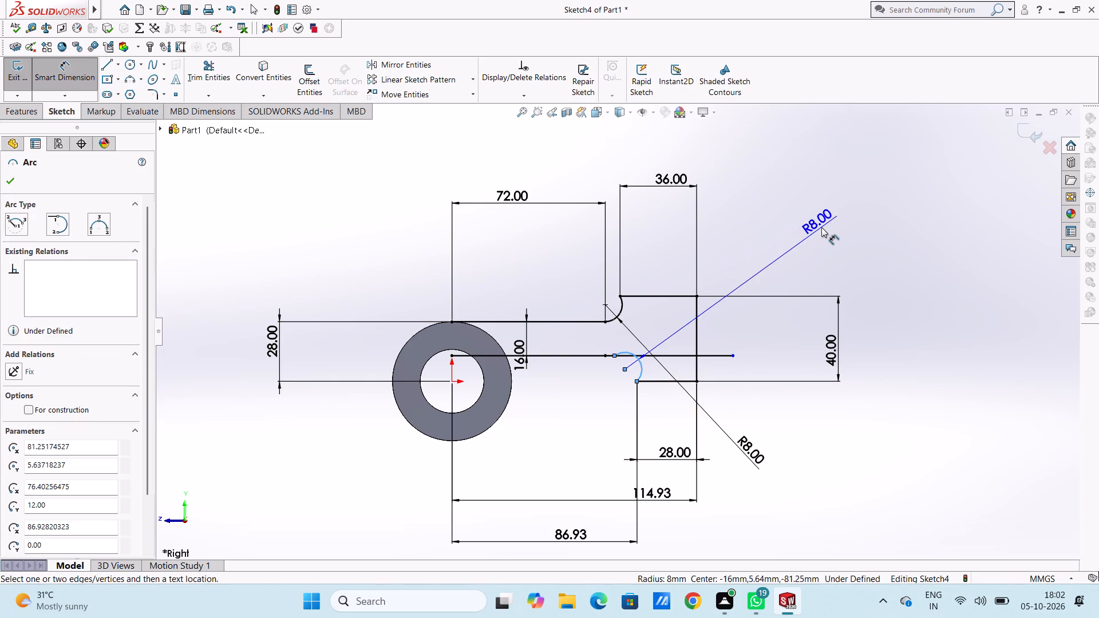
{"action": "left_click", "coordinate": [821, 227]}
{"action": "left_click", "coordinate": [774, 211]}
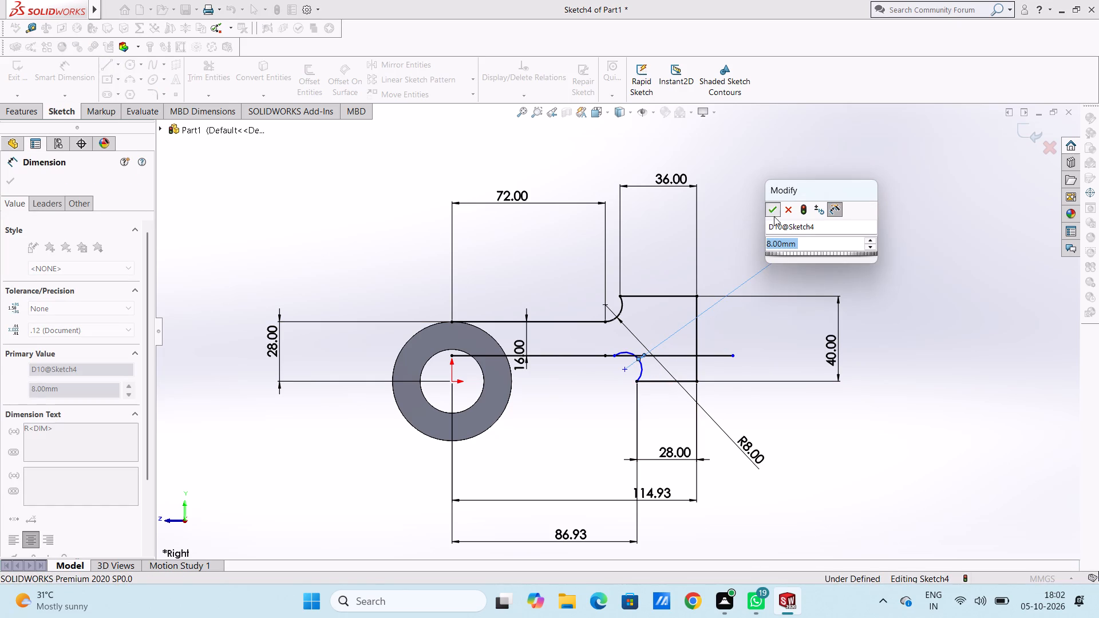
{"action": "left_click", "coordinate": [772, 231]}
{"action": "key", "text": "Escape"}
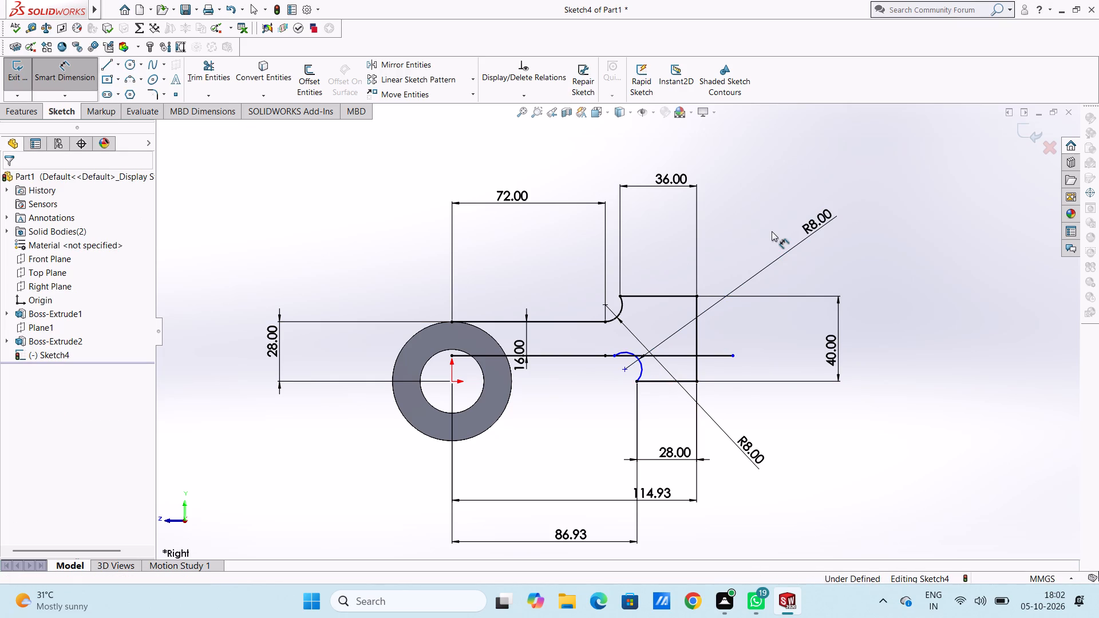
Make the lower 8 mm arc tangent to the horizontal line extending the offset line.
{"action": "key", "text": "Escape"}
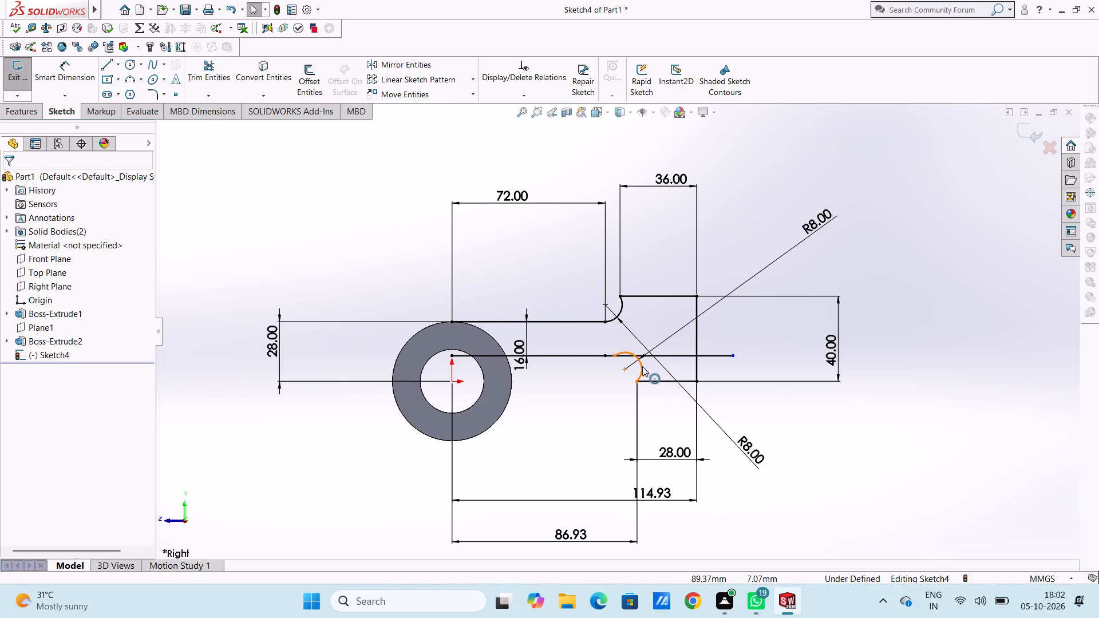
{"action": "left_click", "coordinate": [642, 366]}
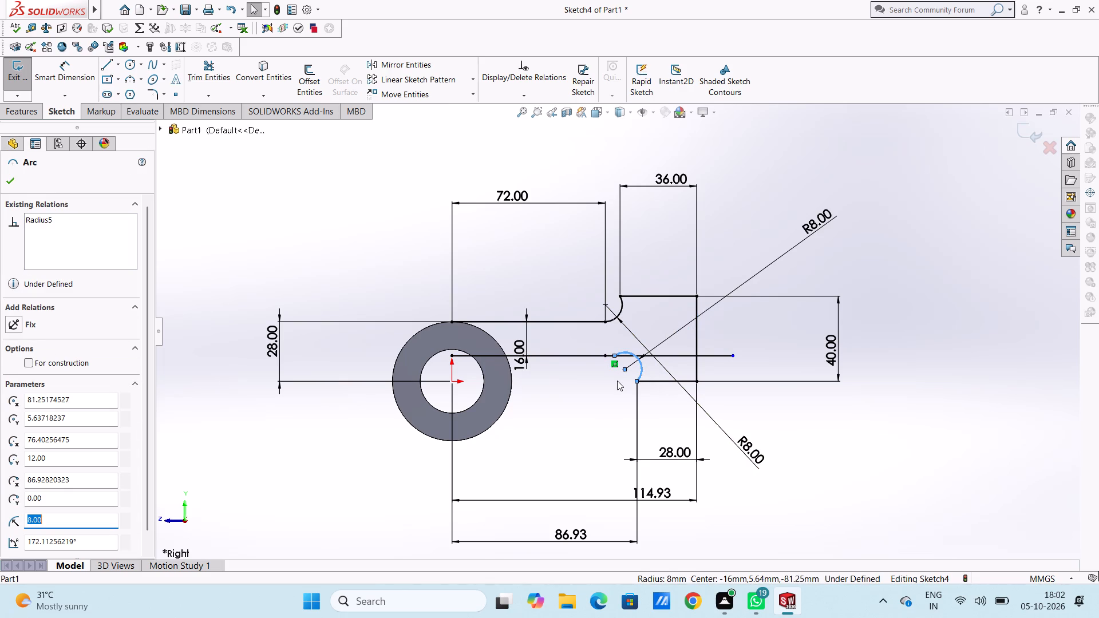
{"action": "scroll", "coordinate": [616, 376], "scroll_direction": "up", "scroll_amount": 4}
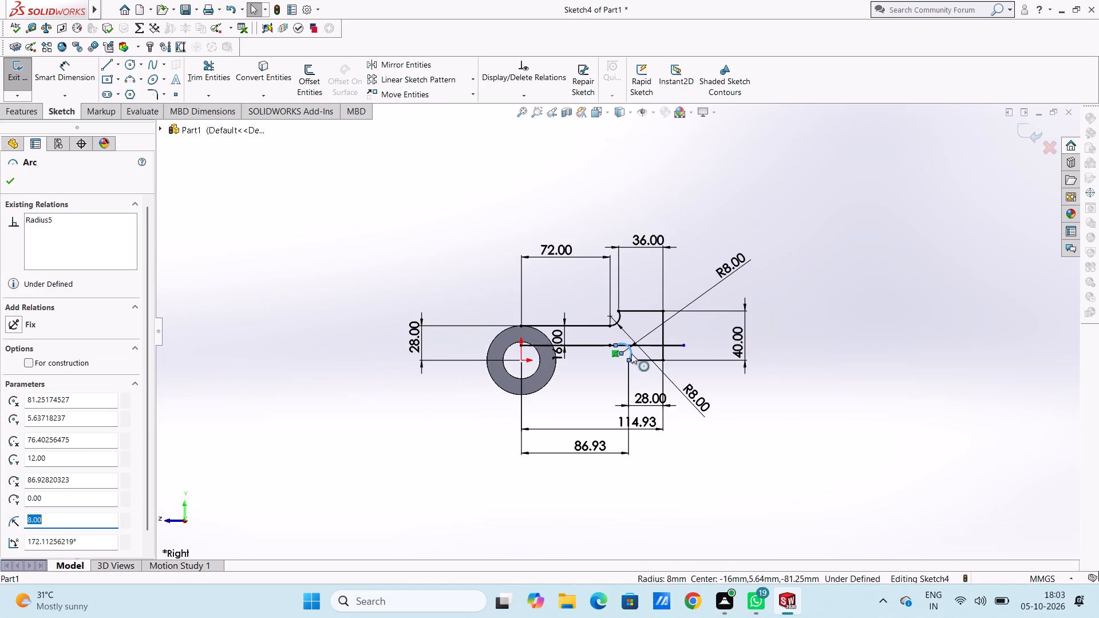
{"action": "scroll", "coordinate": [631, 354], "scroll_direction": "down", "scroll_amount": 11}
{"action": "left_click", "coordinate": [587, 329]}
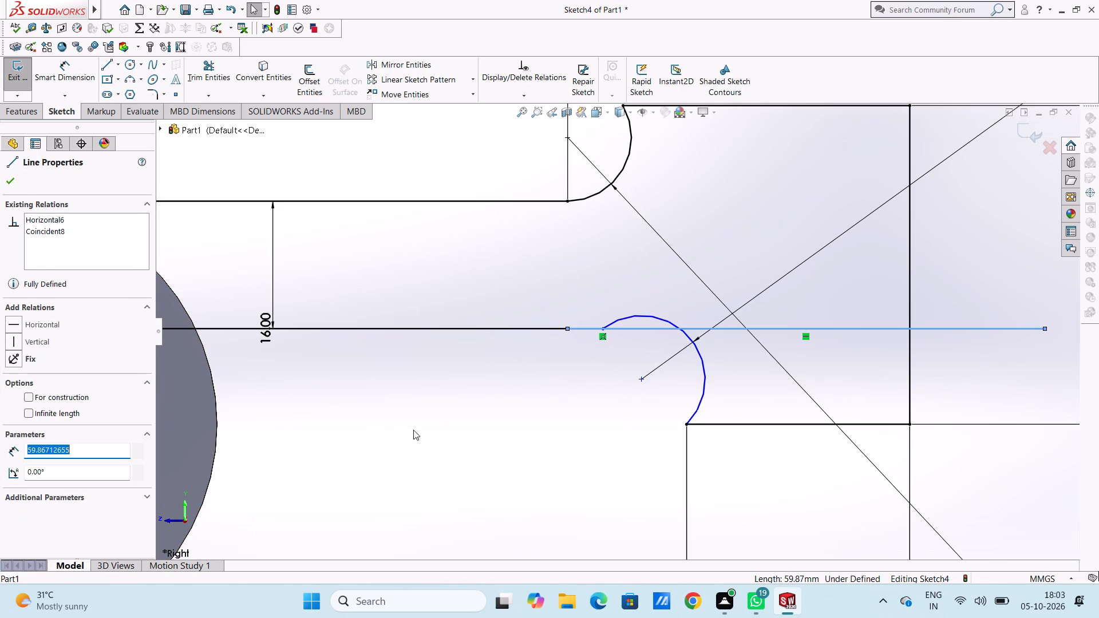
{"action": "key", "text": "Escape"}
{"action": "left_click", "coordinate": [625, 316]}
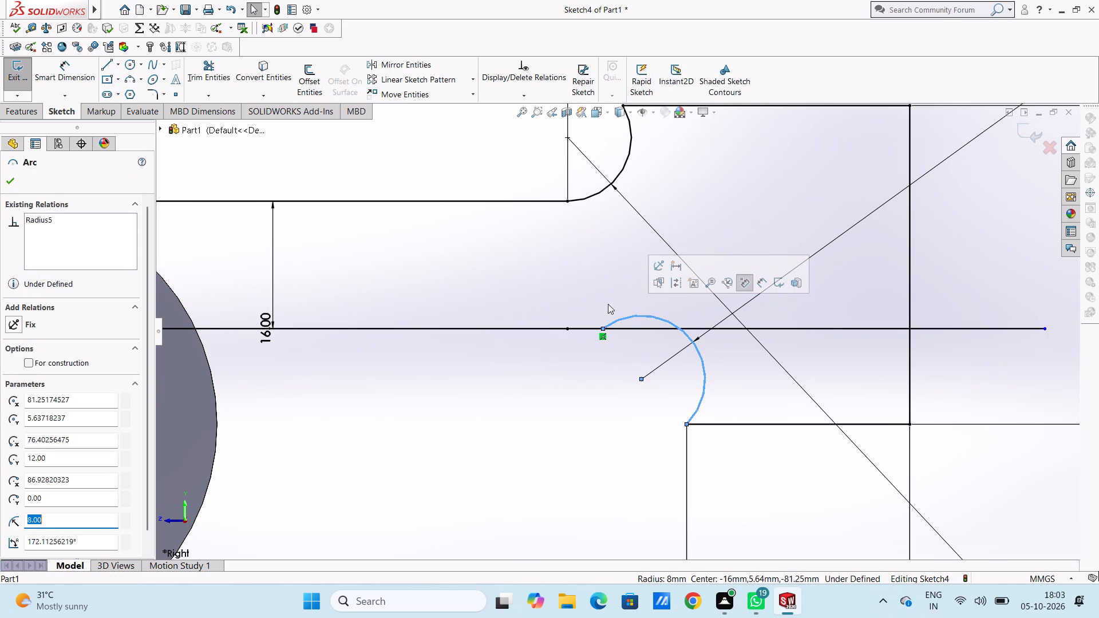
{"action": "left_click", "coordinate": [583, 328], "text": "ctrl"}
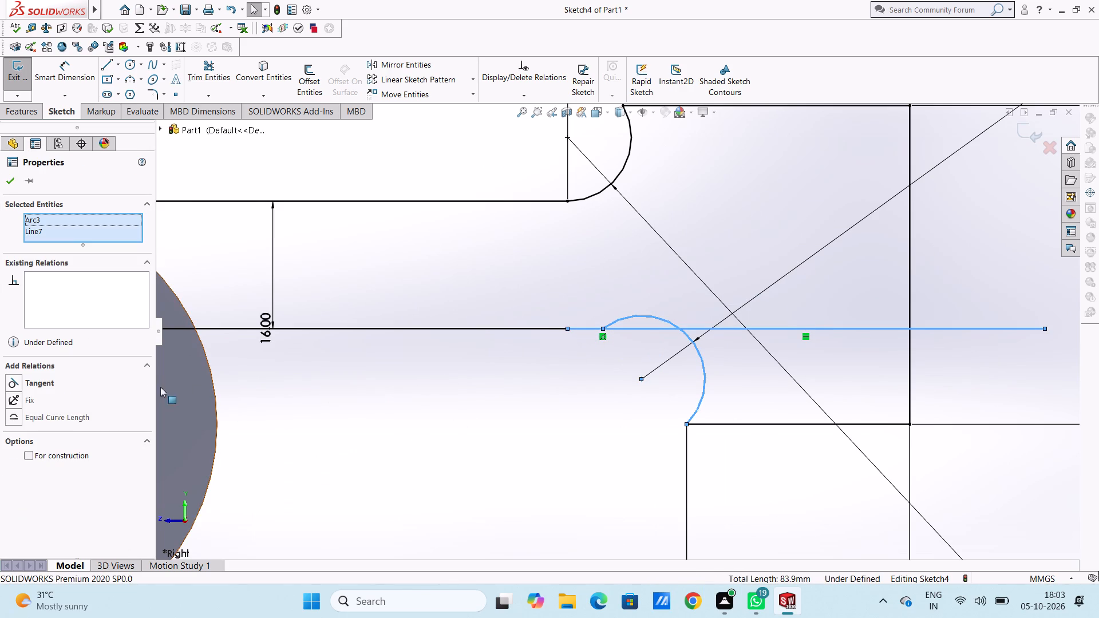
{"action": "left_click", "coordinate": [13, 377]}
{"action": "left_click", "coordinate": [405, 440]}
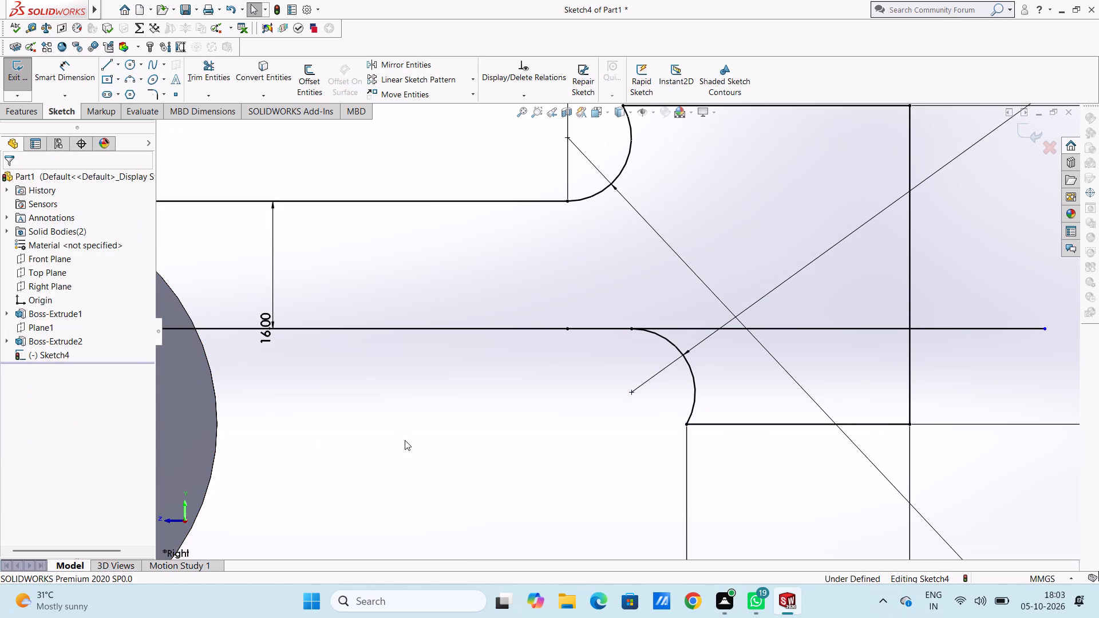
{"action": "scroll", "coordinate": [405, 440], "scroll_direction": "up", "scroll_amount": 3}
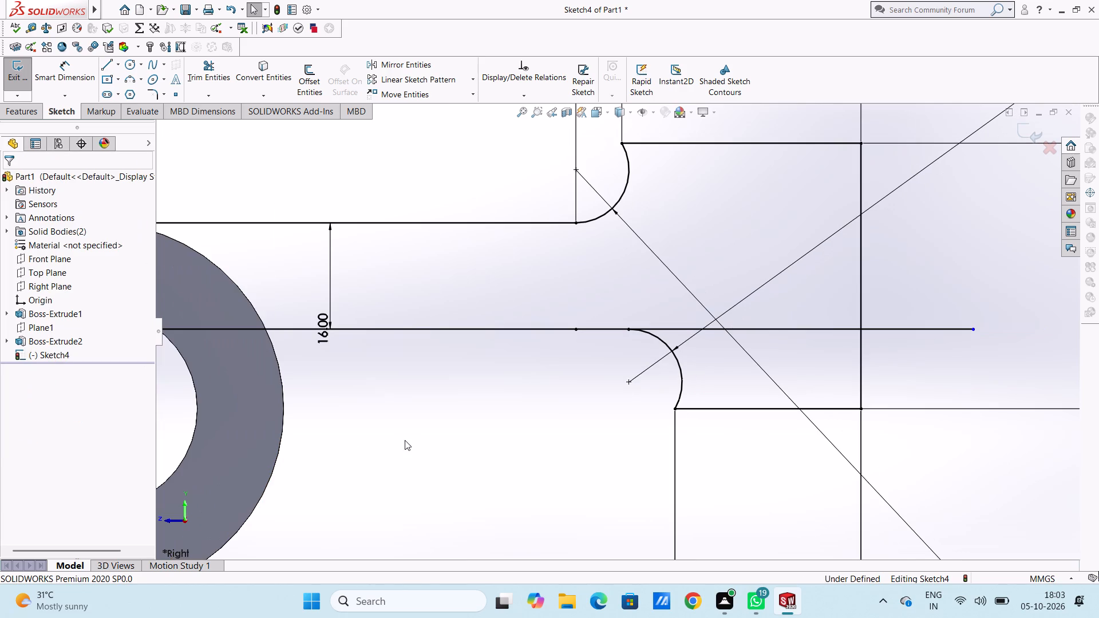
{"action": "scroll", "coordinate": [405, 440], "scroll_direction": "up", "scroll_amount": 3}
{"action": "key", "text": "Escape"}
{"action": "key", "text": "Escape"}
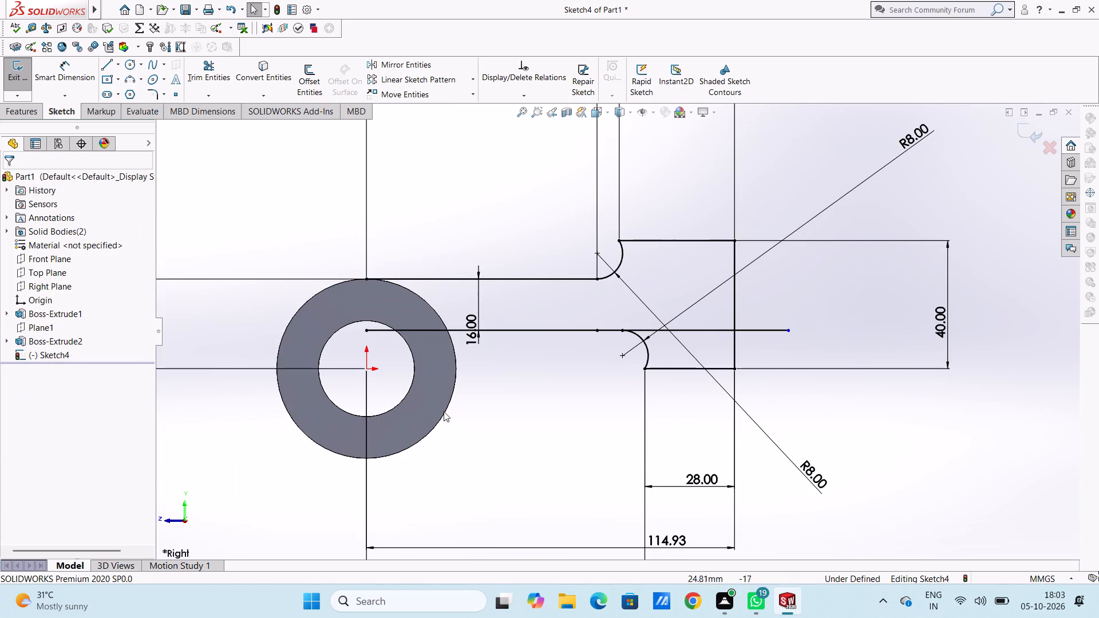
Trim away the horizontal line from the lower arc's tangent point outward, on both sides of the 40 mm vertical line.
{"action": "left_click", "coordinate": [205, 69]}
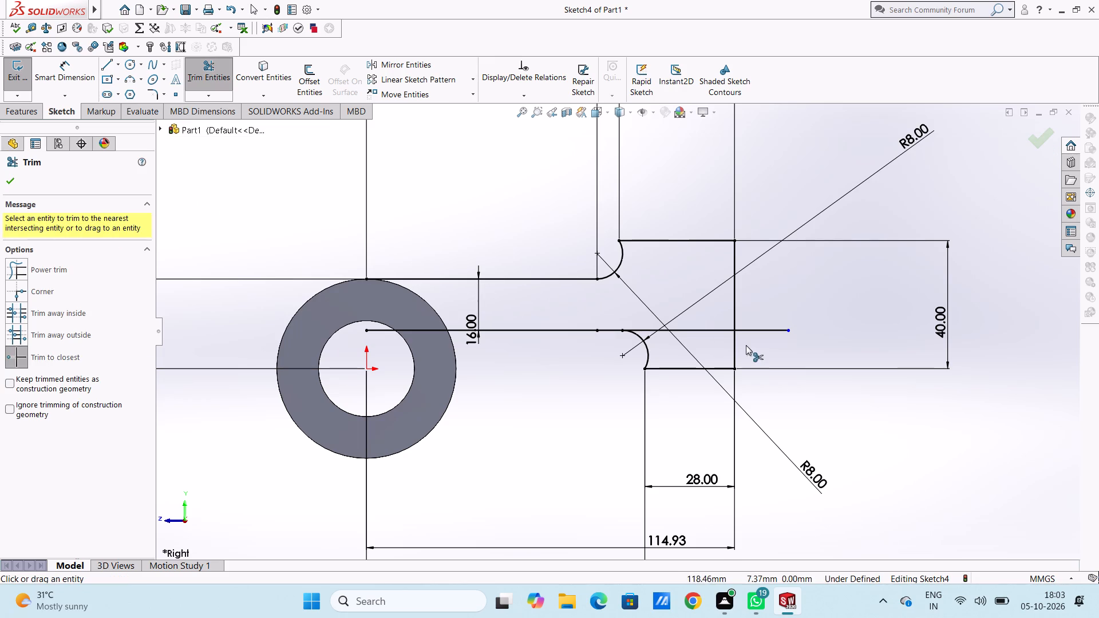
{"action": "left_click", "coordinate": [749, 330]}
{"action": "left_click", "coordinate": [700, 333]}
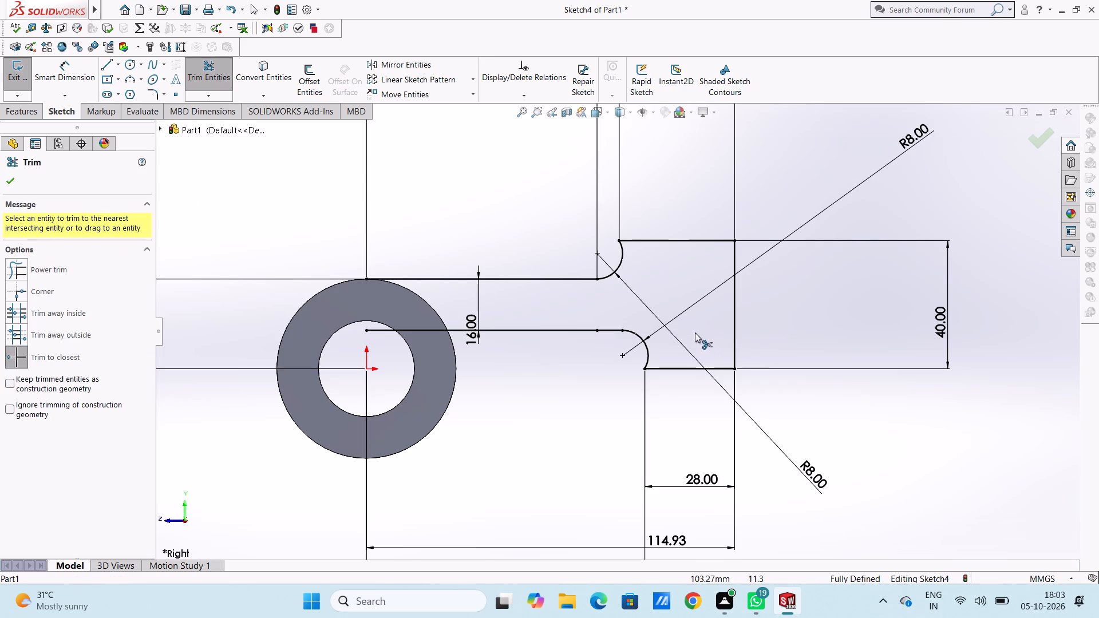
{"action": "key", "text": "Escape"}
{"action": "key", "text": "Escape"}
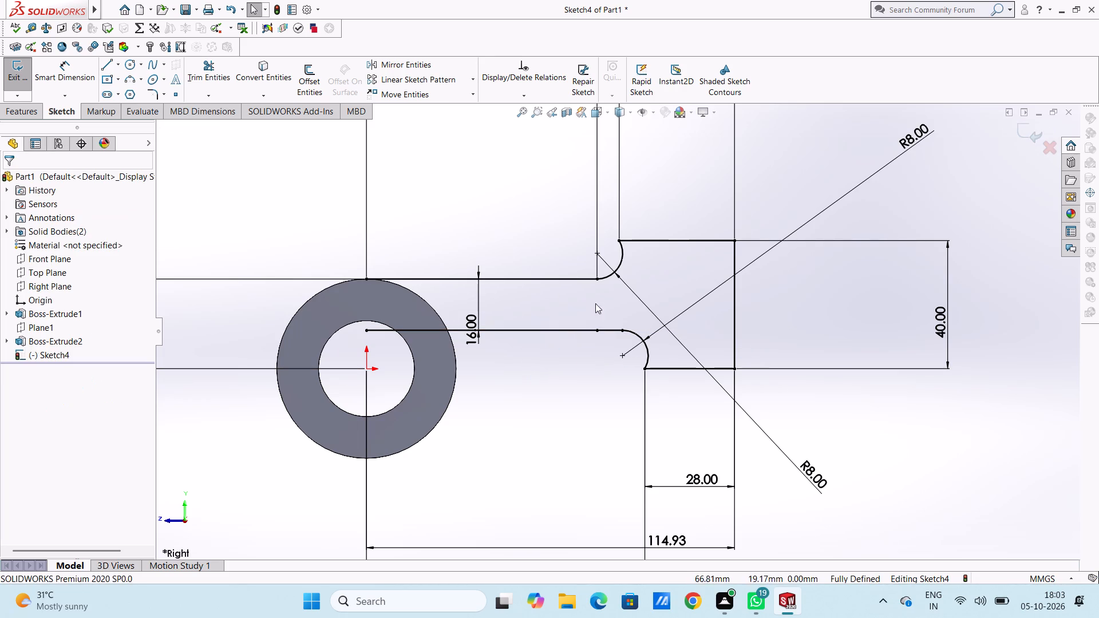
Sketch a 56 mm horizontal line from the lower arc's bottom end toward the ring.
{"action": "scroll", "coordinate": [613, 299], "scroll_direction": "down", "scroll_amount": 2}
{"action": "scroll", "coordinate": [552, 319], "scroll_direction": "up", "scroll_amount": 2}
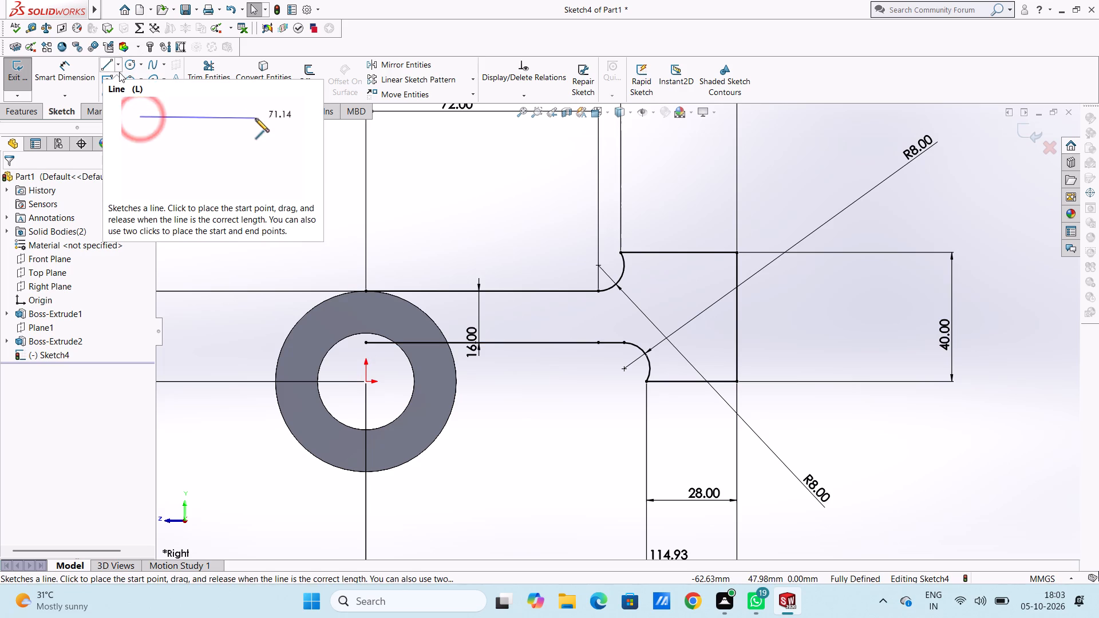
{"action": "left_click", "coordinate": [105, 64]}
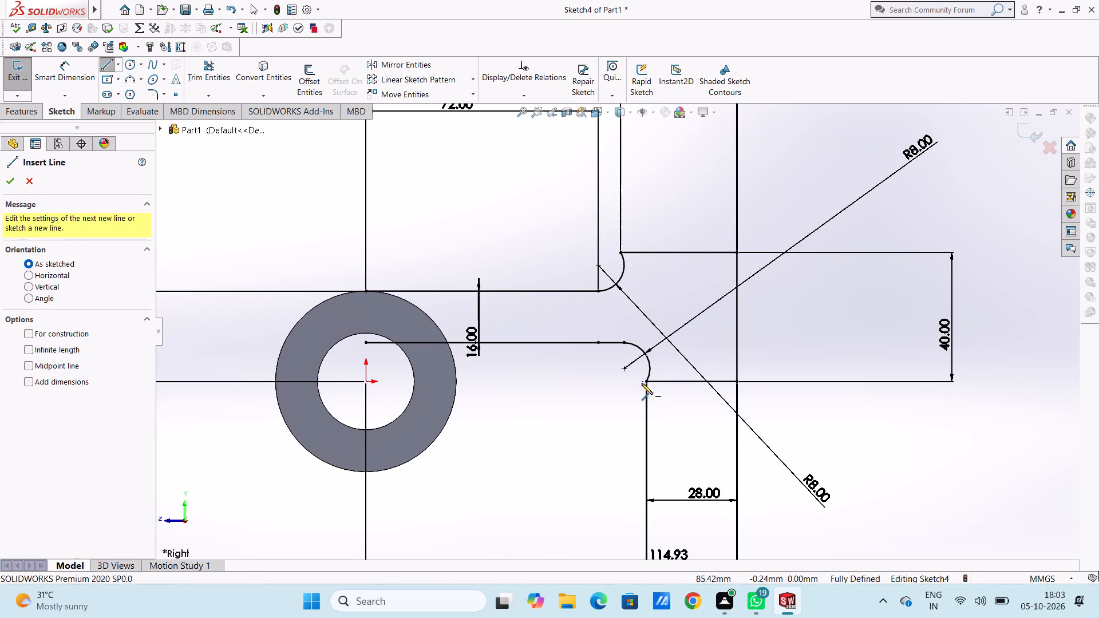
{"action": "left_click", "coordinate": [644, 383]}
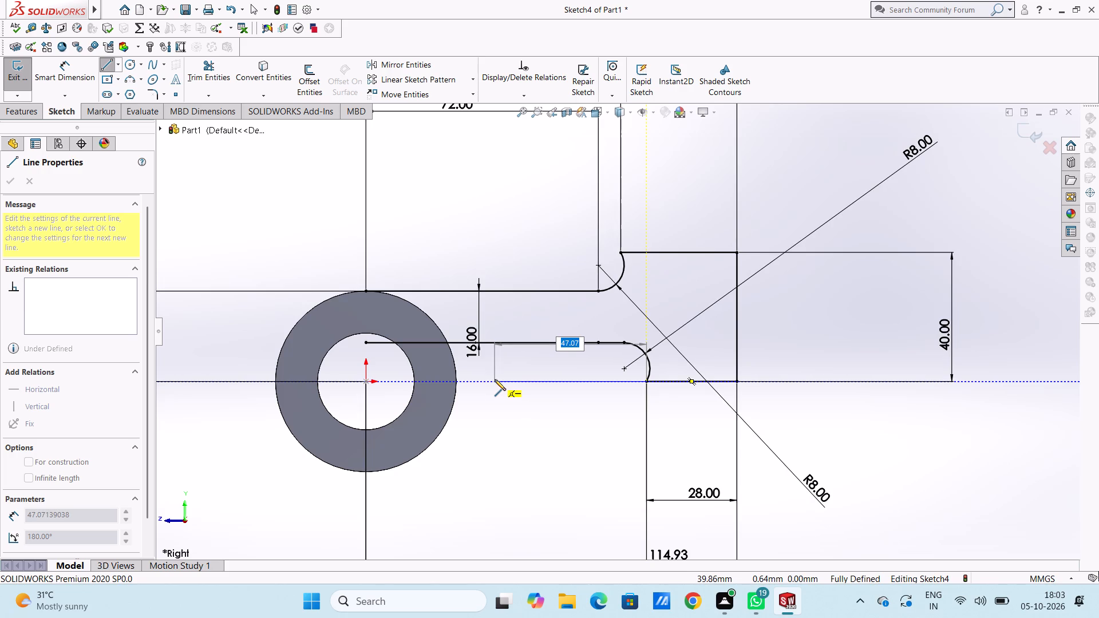
{"action": "type", "text": "56"}
{"action": "key", "text": "Return"}
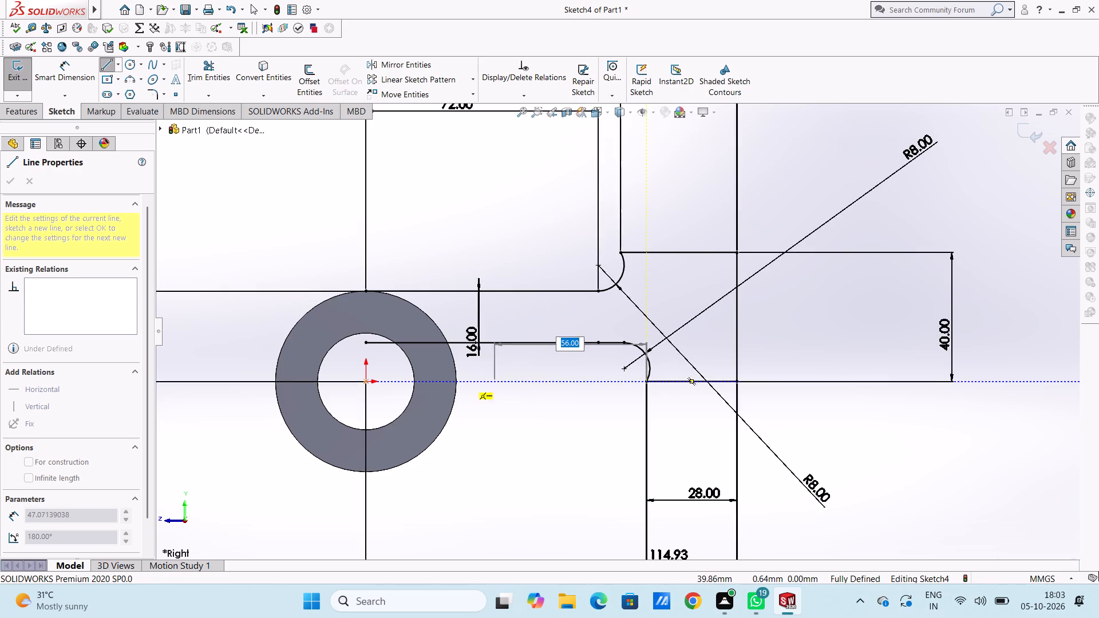
{"action": "key", "text": "Escape"}
{"action": "key", "text": "Escape"}
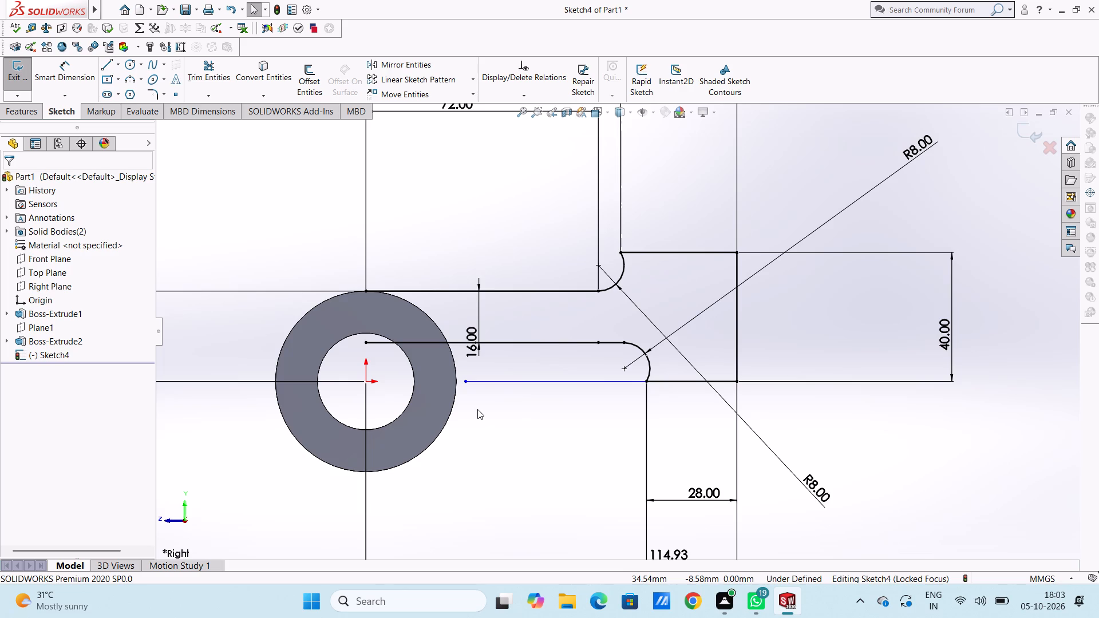
Sketch a vertical line from the free end of the 56 mm line up past the offset line.
{"action": "scroll", "coordinate": [477, 409], "scroll_direction": "up", "scroll_amount": 3}
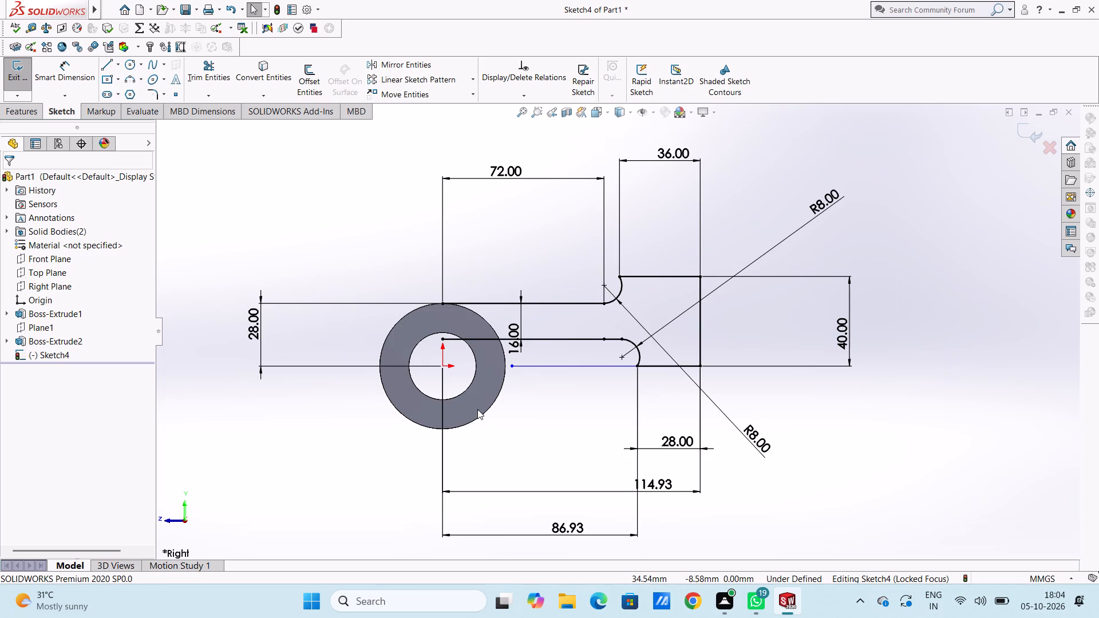
{"action": "left_click", "coordinate": [106, 66]}
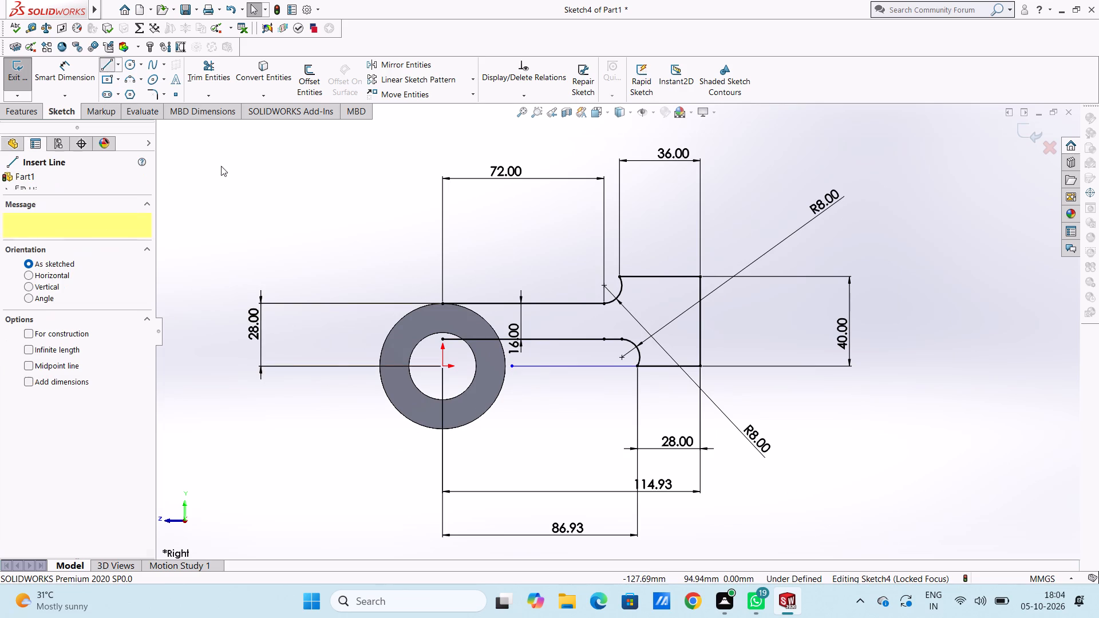
{"action": "left_click", "coordinate": [512, 366]}
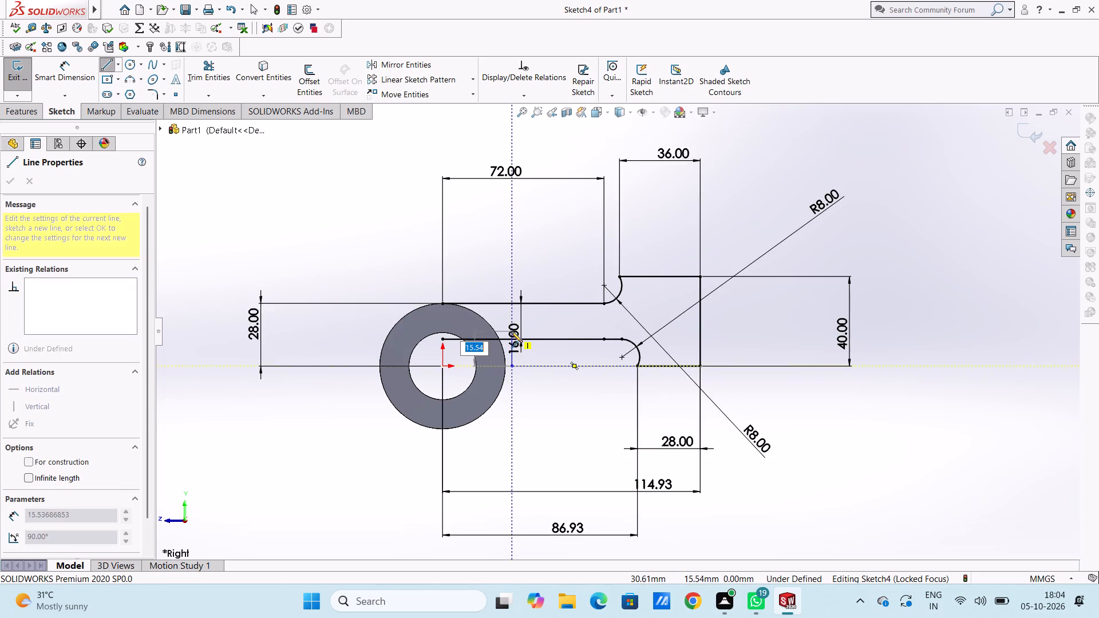
{"action": "left_click", "coordinate": [511, 327]}
{"action": "key", "text": "Escape"}
{"action": "key", "text": "Escape"}
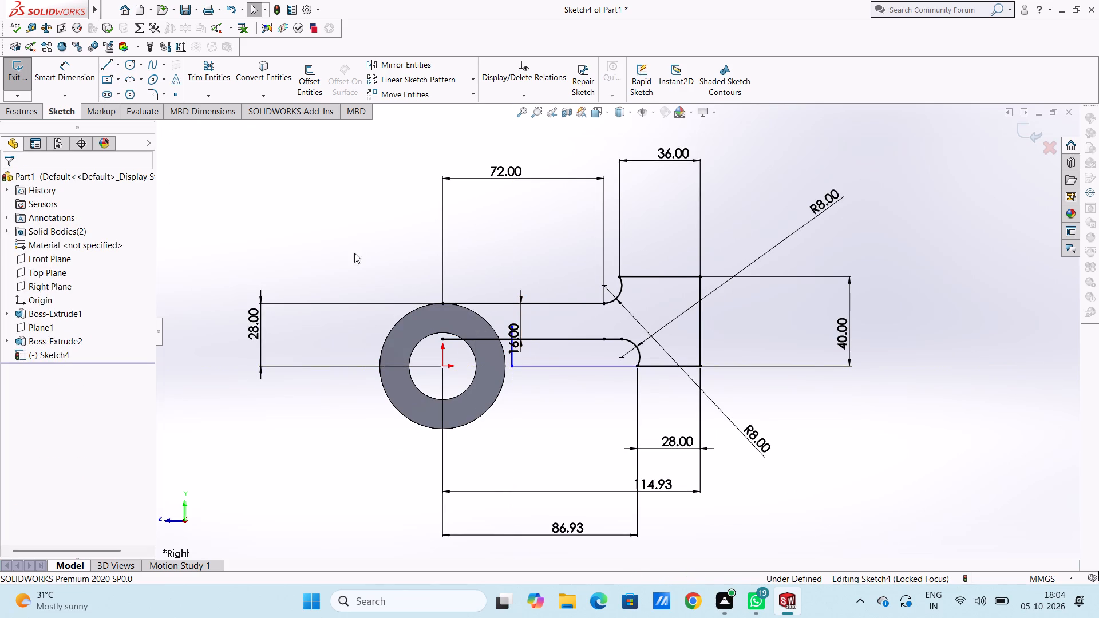
Trim the part of the short vertical line that extends above the offset line.
{"action": "left_click", "coordinate": [220, 67]}
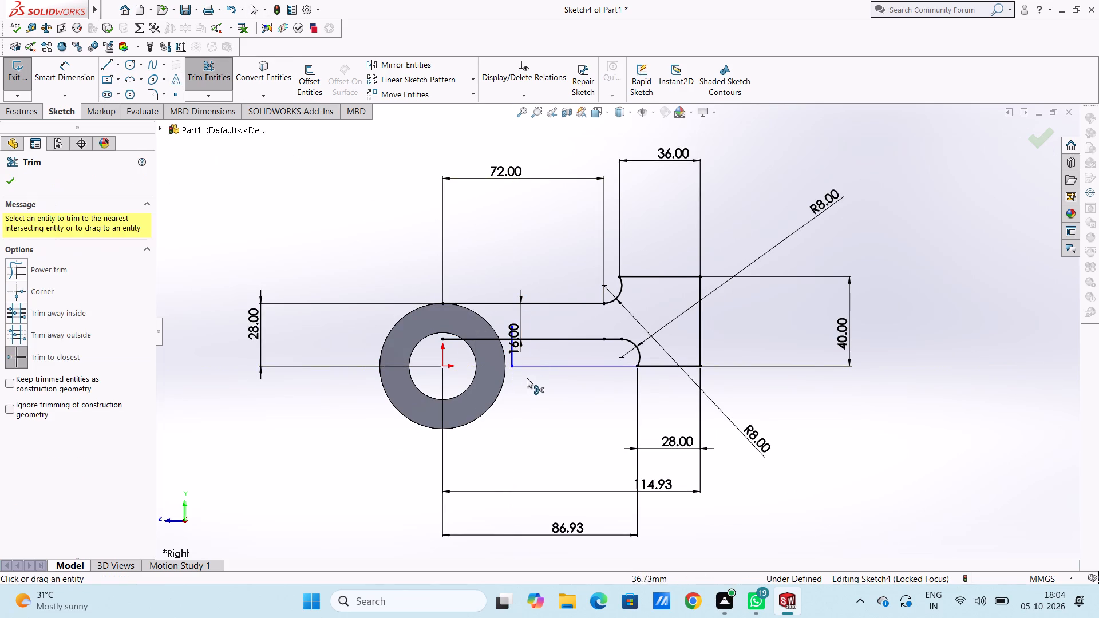
{"action": "scroll", "coordinate": [533, 335], "scroll_direction": "up", "scroll_amount": 3}
{"action": "scroll", "coordinate": [570, 341], "scroll_direction": "down", "scroll_amount": 7}
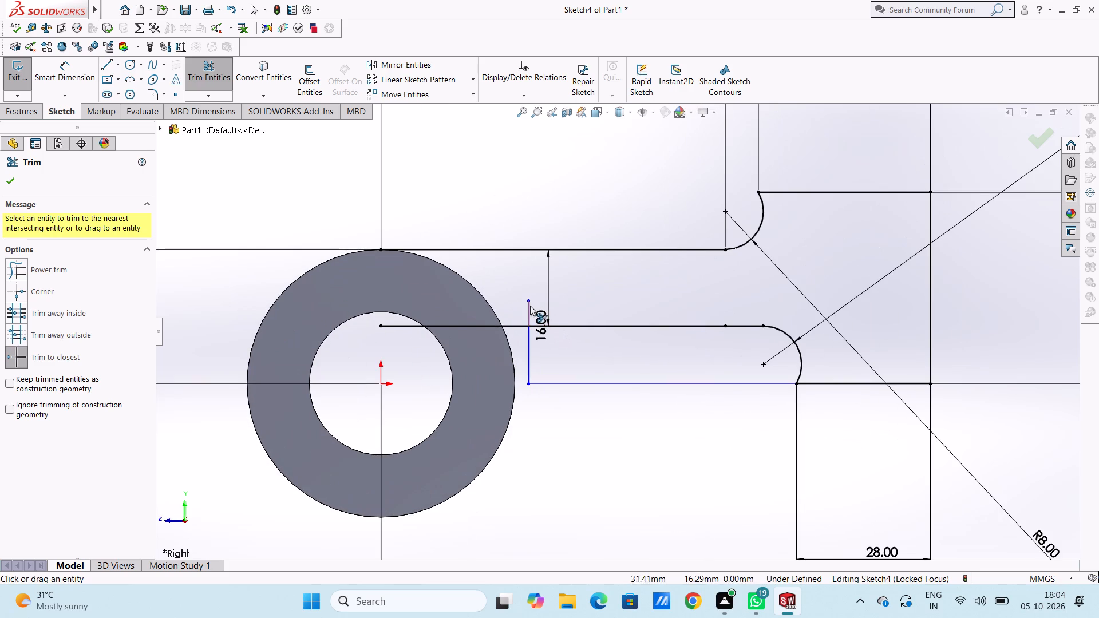
{"action": "left_click", "coordinate": [529, 306]}
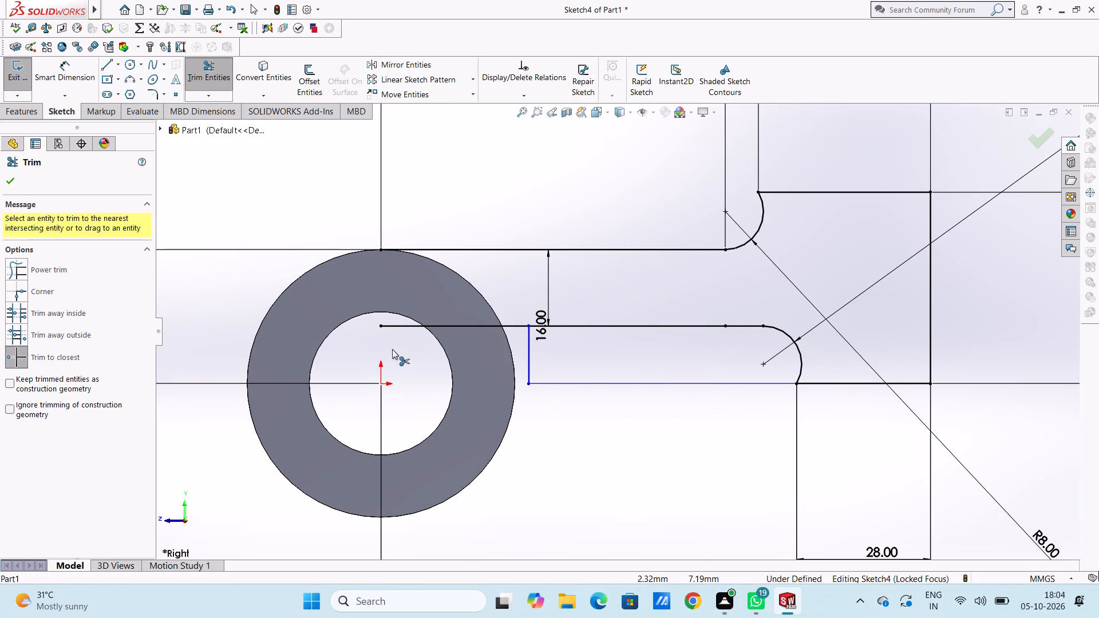
{"action": "key", "text": "Escape"}
{"action": "key", "text": "Escape"}
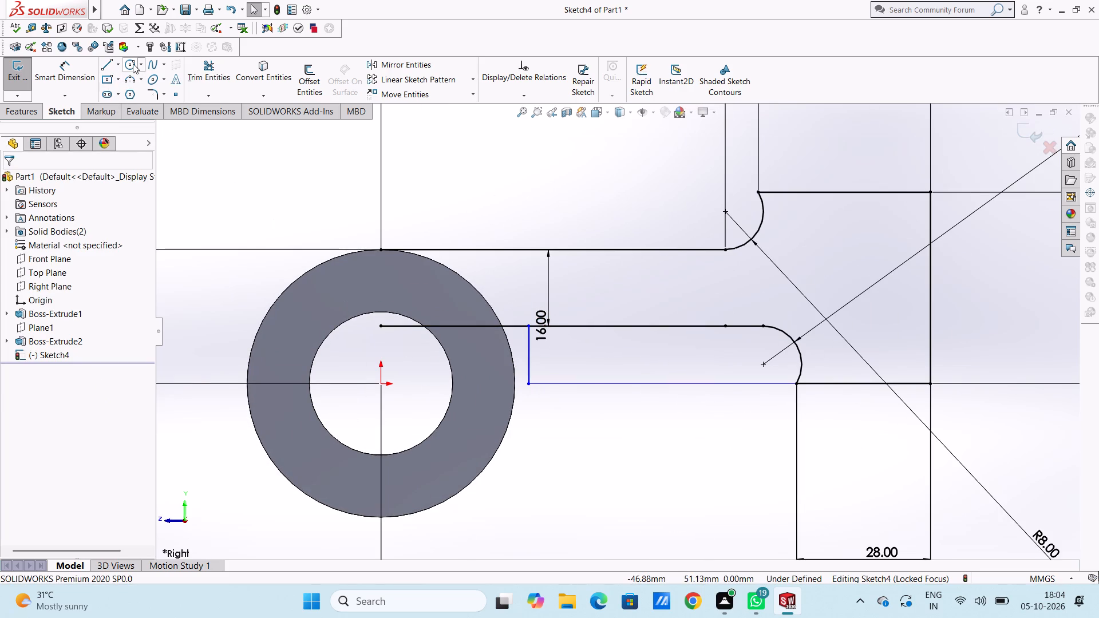
Sketch a 15 mm radius circle centred on the origin, on the ring's bore edge.
{"action": "left_click", "coordinate": [133, 64]}
{"action": "left_click", "coordinate": [382, 385]}
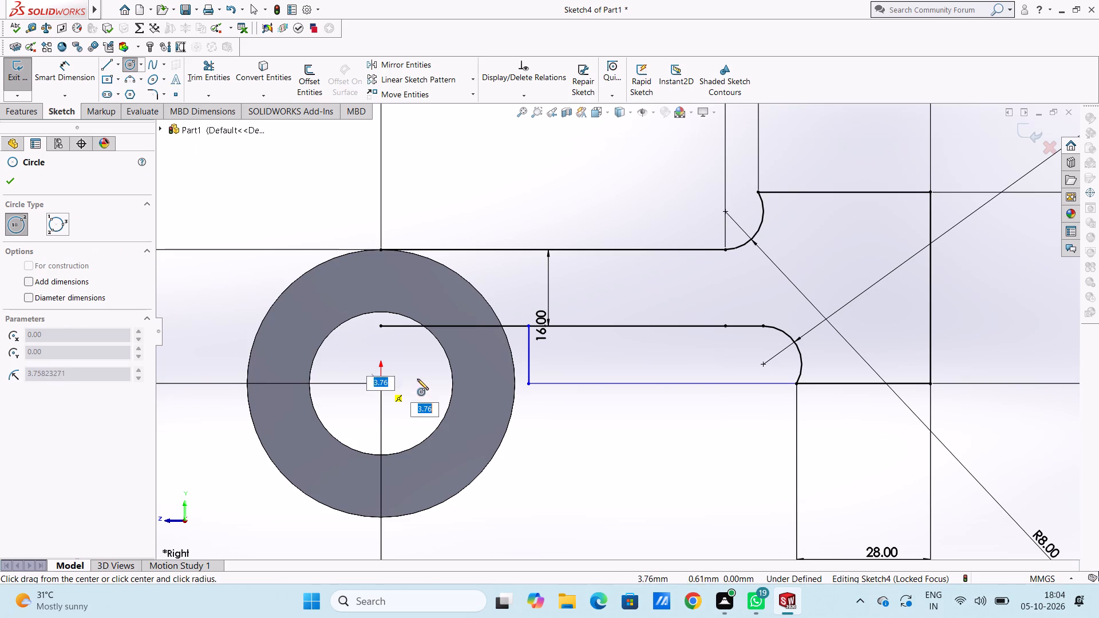
{"action": "left_click", "coordinate": [455, 389]}
{"action": "key", "text": "Escape"}
{"action": "key", "text": "Escape"}
{"action": "key", "text": "Escape"}
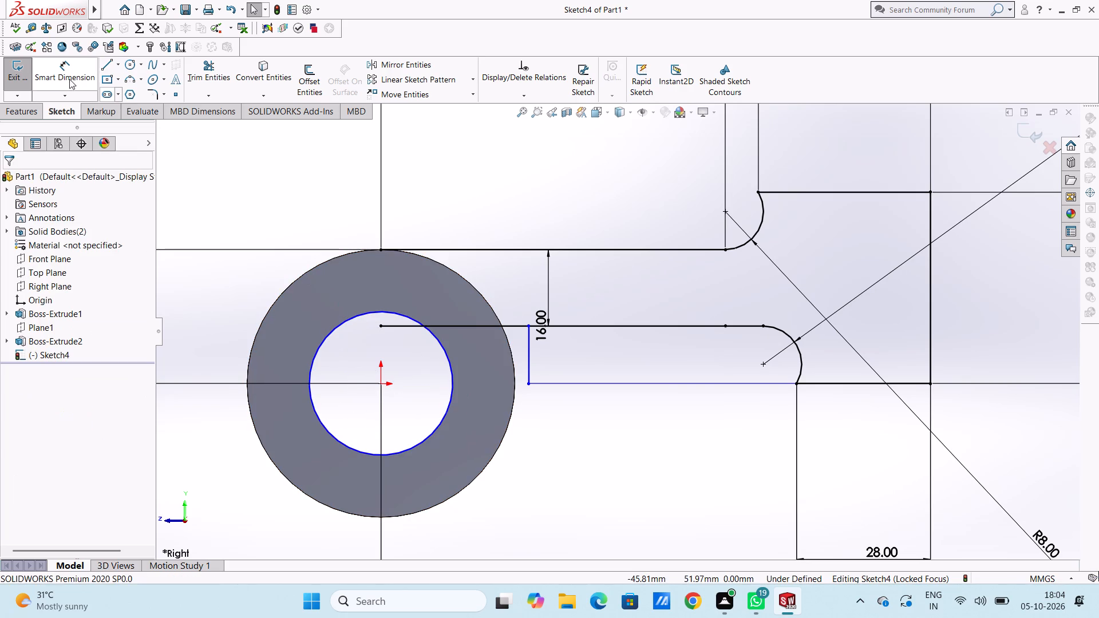
Dimension the diameter of the bore circle.
{"action": "left_click", "coordinate": [54, 72]}
{"action": "left_click", "coordinate": [348, 313]}
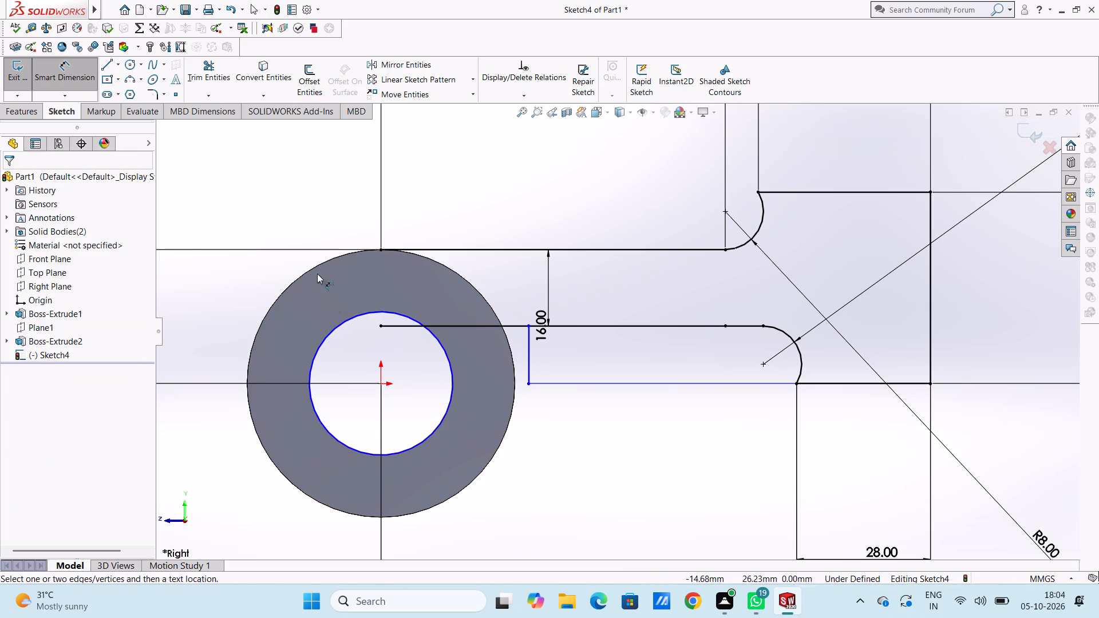
{"action": "left_click", "coordinate": [340, 326]}
{"action": "left_click", "coordinate": [273, 203]}
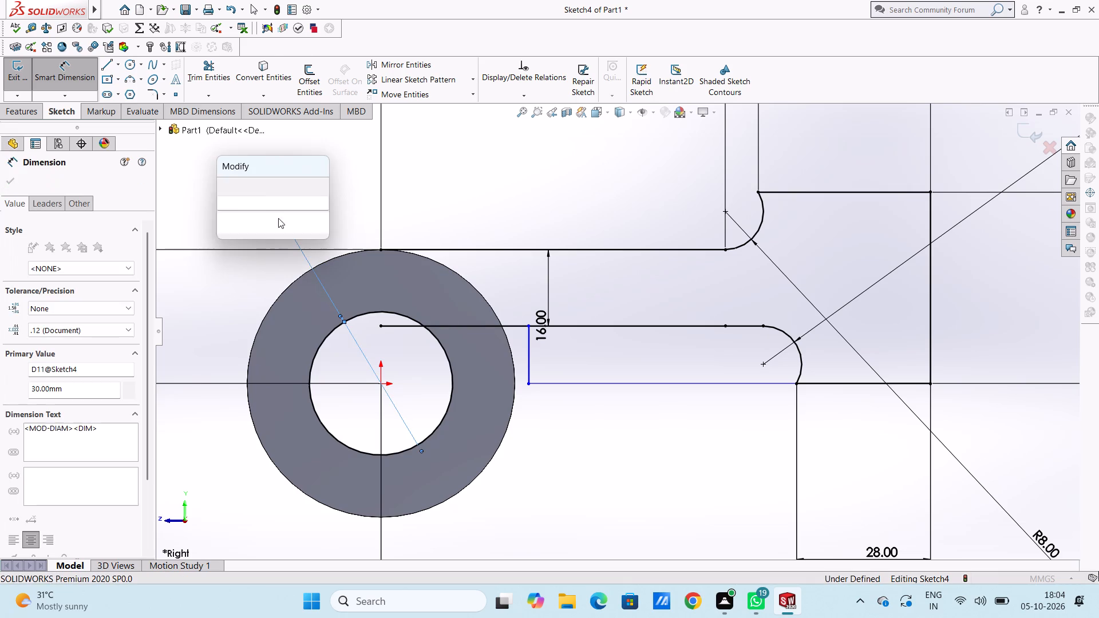
{"action": "left_click", "coordinate": [230, 183]}
{"action": "left_click", "coordinate": [227, 189]}
{"action": "key", "text": "Escape"}
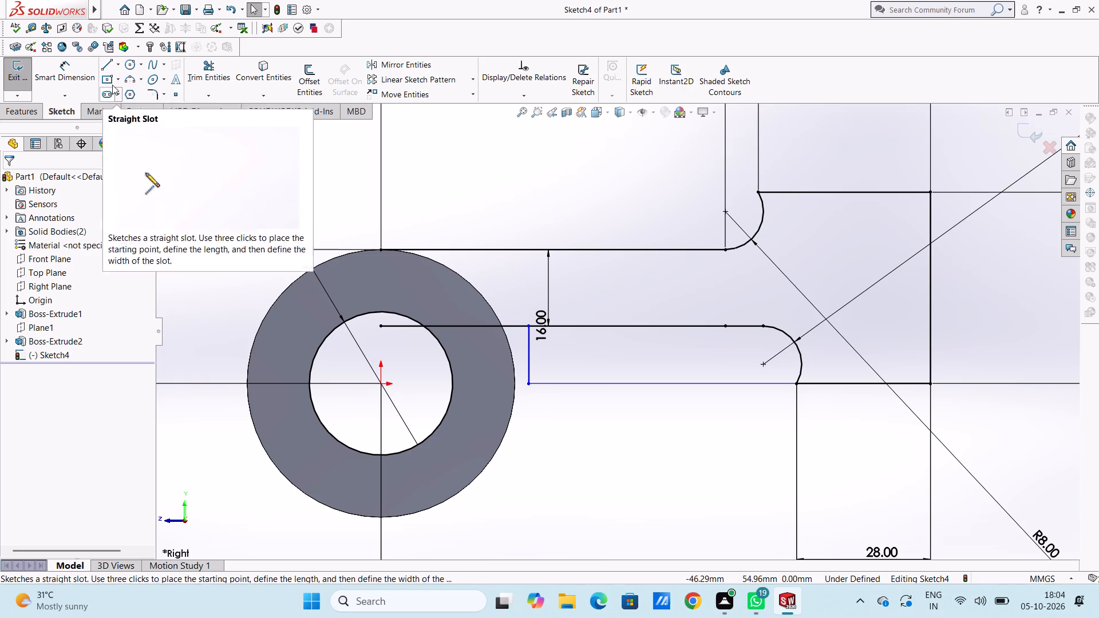
Sketch a 13 mm vertical line from the ring's top point down to the top of the bore circle.
{"action": "left_click", "coordinate": [109, 62]}
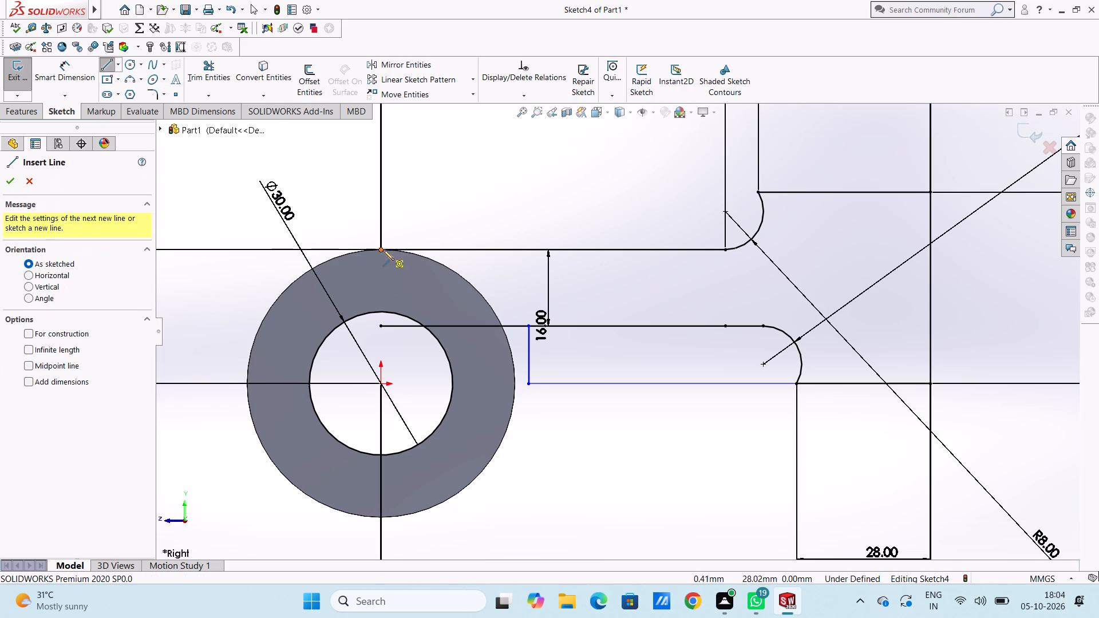
{"action": "left_click", "coordinate": [380, 251]}
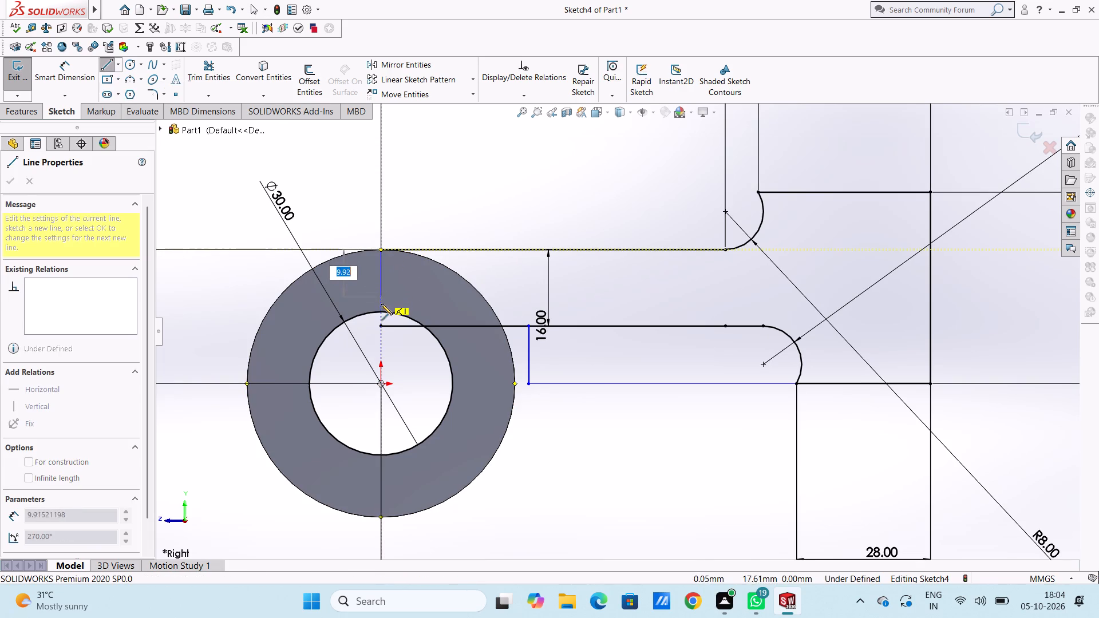
{"action": "left_click", "coordinate": [381, 313]}
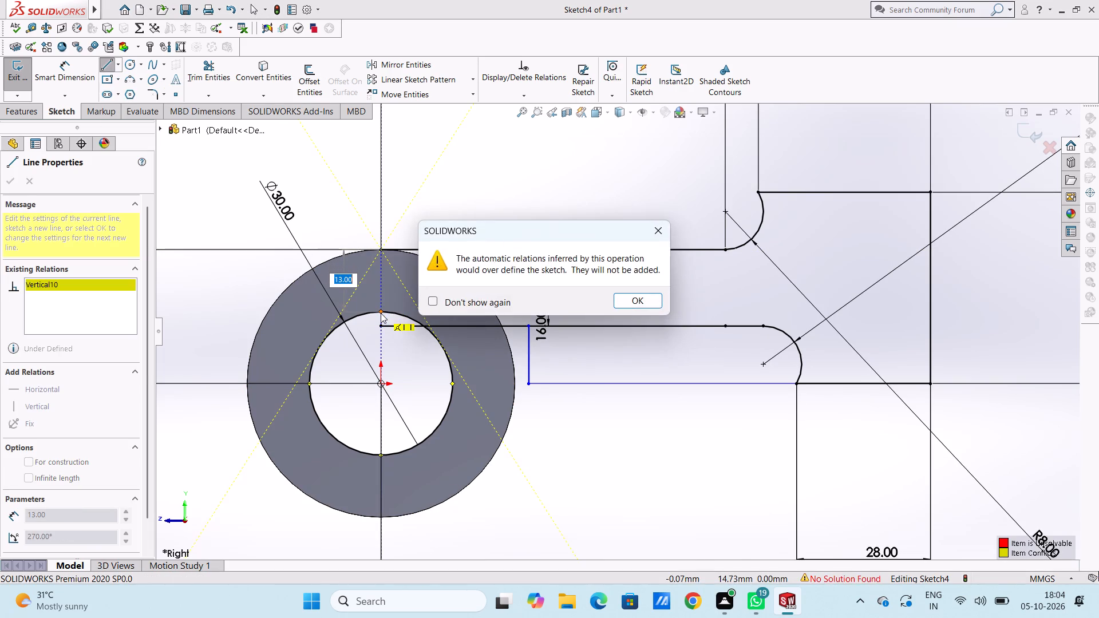
{"action": "key", "text": "Escape"}
{"action": "key", "text": "Escape"}
{"action": "key", "text": "Escape"}
{"action": "key", "text": "Escape"}
{"action": "key", "text": "Escape"}
Trim the part of the lower offset line that runs from the short vertical line across the ring into the bore.
{"action": "scroll", "coordinate": [422, 307], "scroll_direction": "up", "scroll_amount": 1}
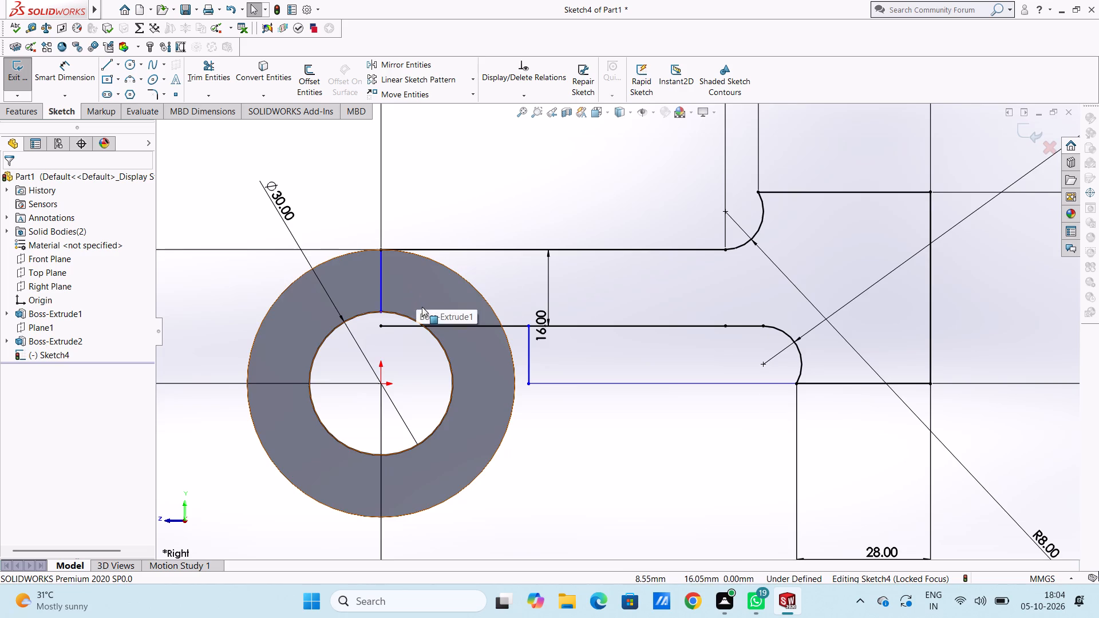
{"action": "scroll", "coordinate": [422, 307], "scroll_direction": "up", "scroll_amount": 1}
{"action": "left_click", "coordinate": [107, 66]}
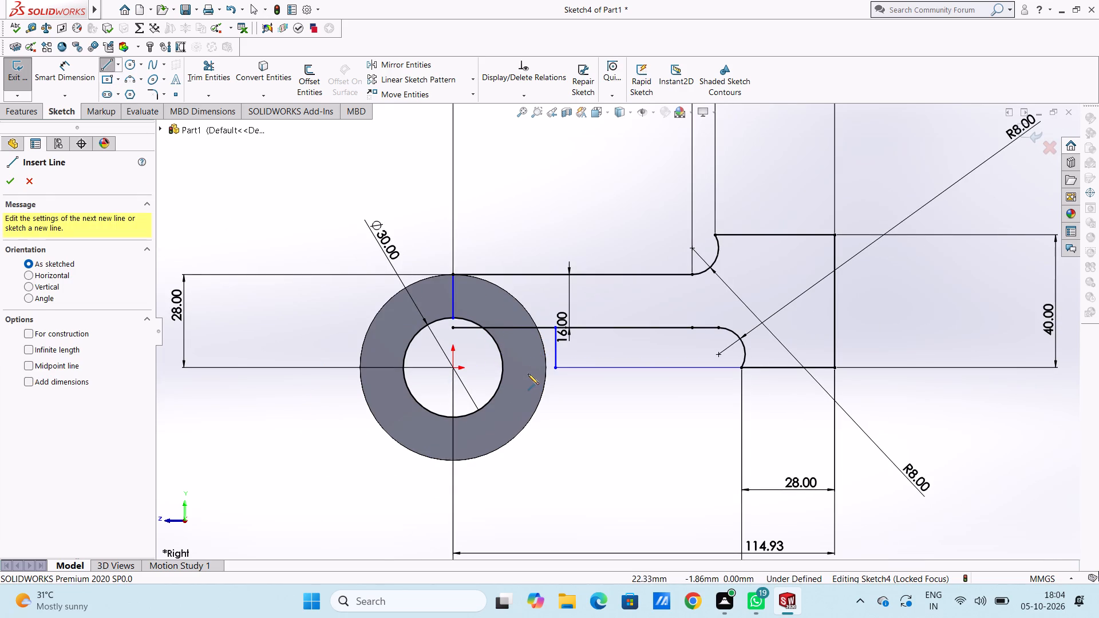
{"action": "left_click_drag", "start_coordinate": [211, 68], "coordinate": [212, 73]}
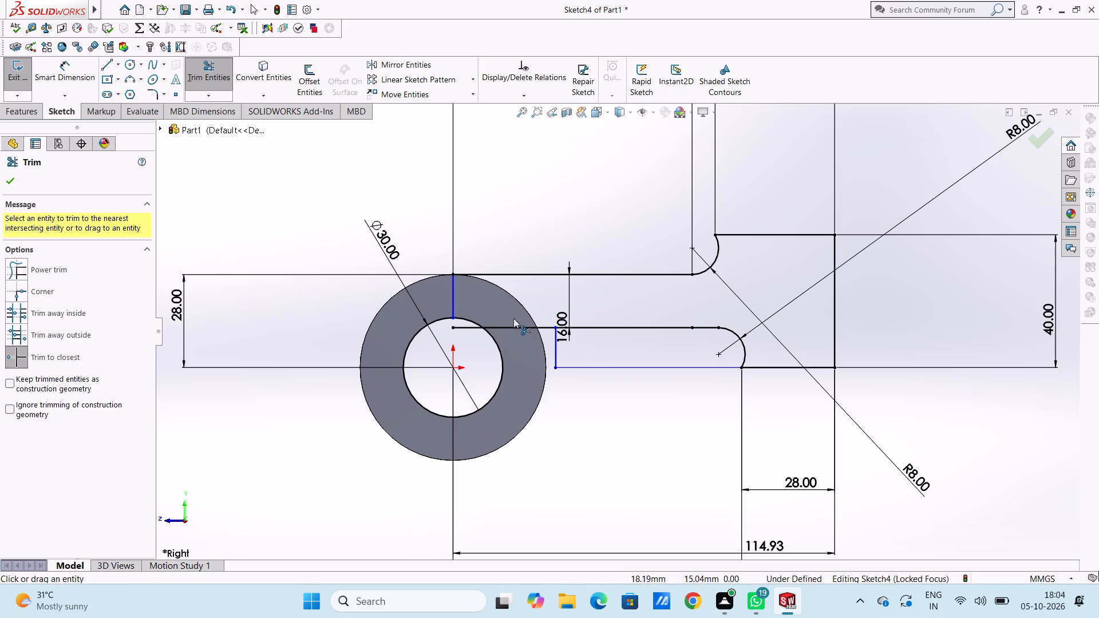
{"action": "left_click", "coordinate": [512, 329]}
{"action": "left_click", "coordinate": [468, 326]}
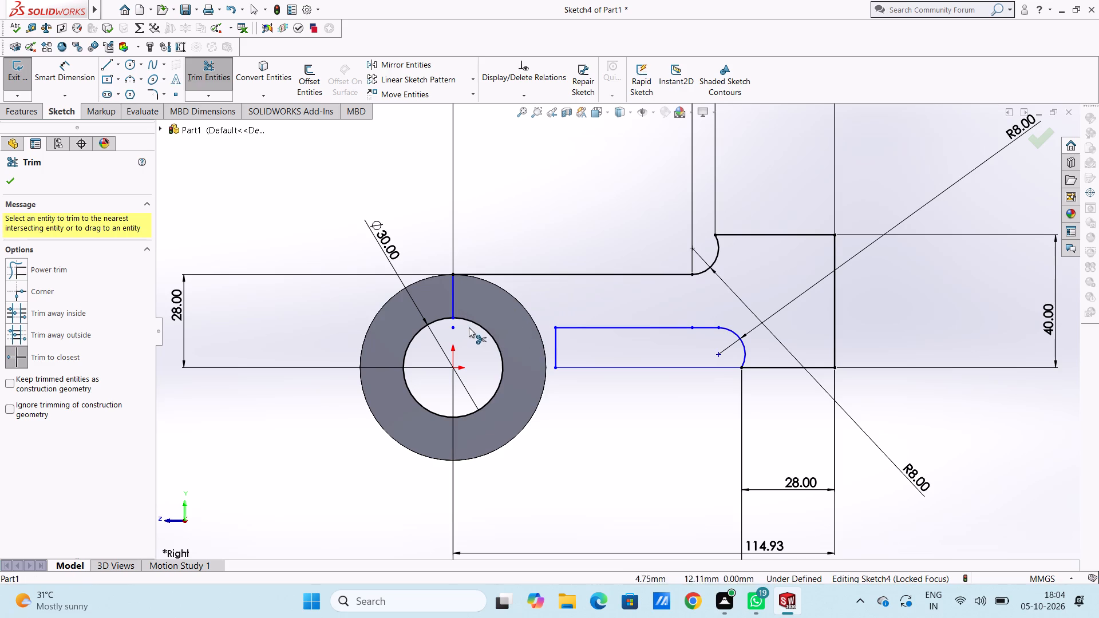
{"action": "triple_click", "coordinate": [454, 326]}
{"action": "left_click", "coordinate": [451, 326]}
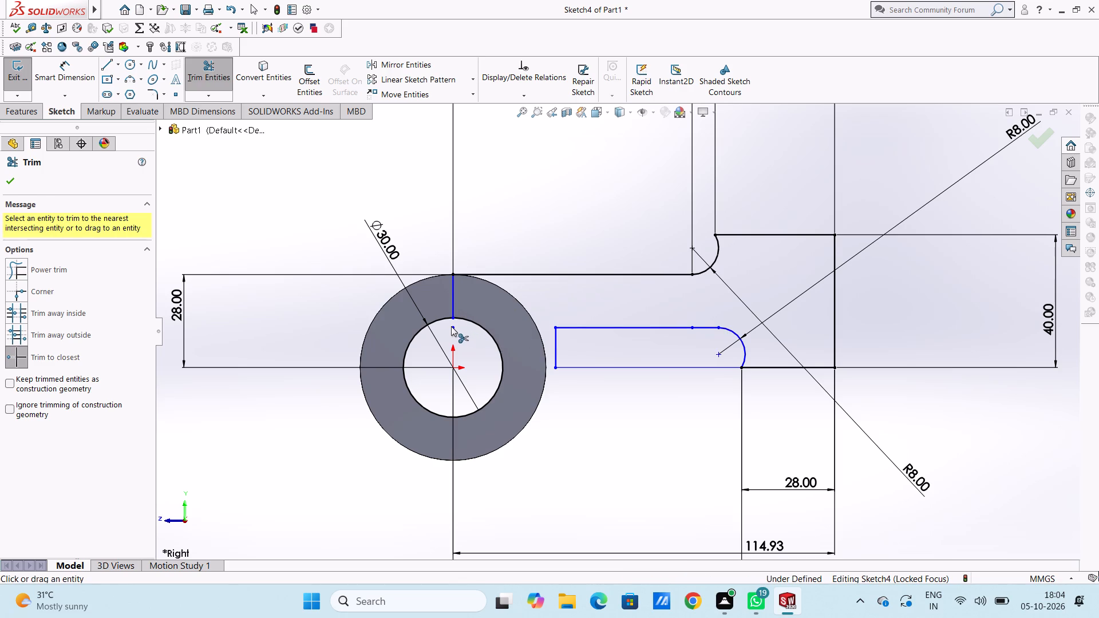
{"action": "key", "text": "Escape"}
{"action": "key", "text": "Escape"}
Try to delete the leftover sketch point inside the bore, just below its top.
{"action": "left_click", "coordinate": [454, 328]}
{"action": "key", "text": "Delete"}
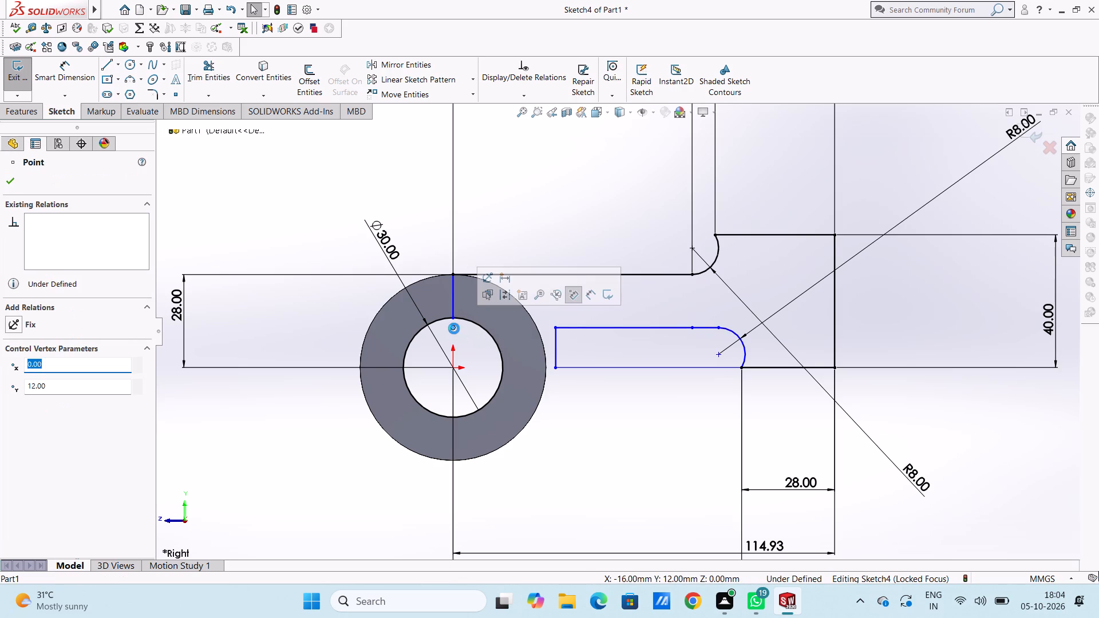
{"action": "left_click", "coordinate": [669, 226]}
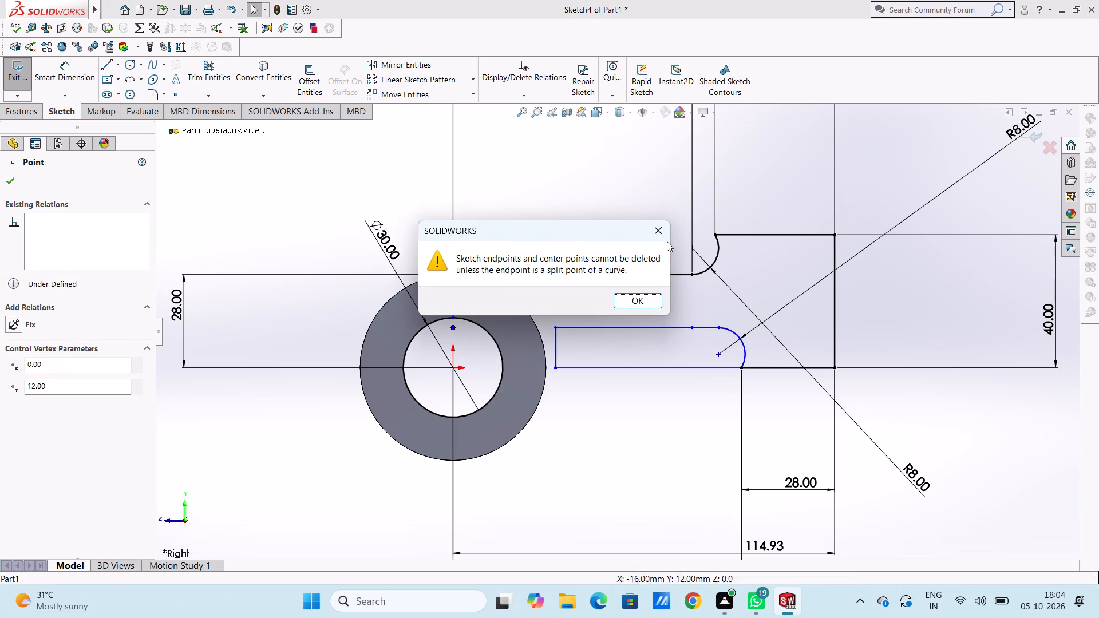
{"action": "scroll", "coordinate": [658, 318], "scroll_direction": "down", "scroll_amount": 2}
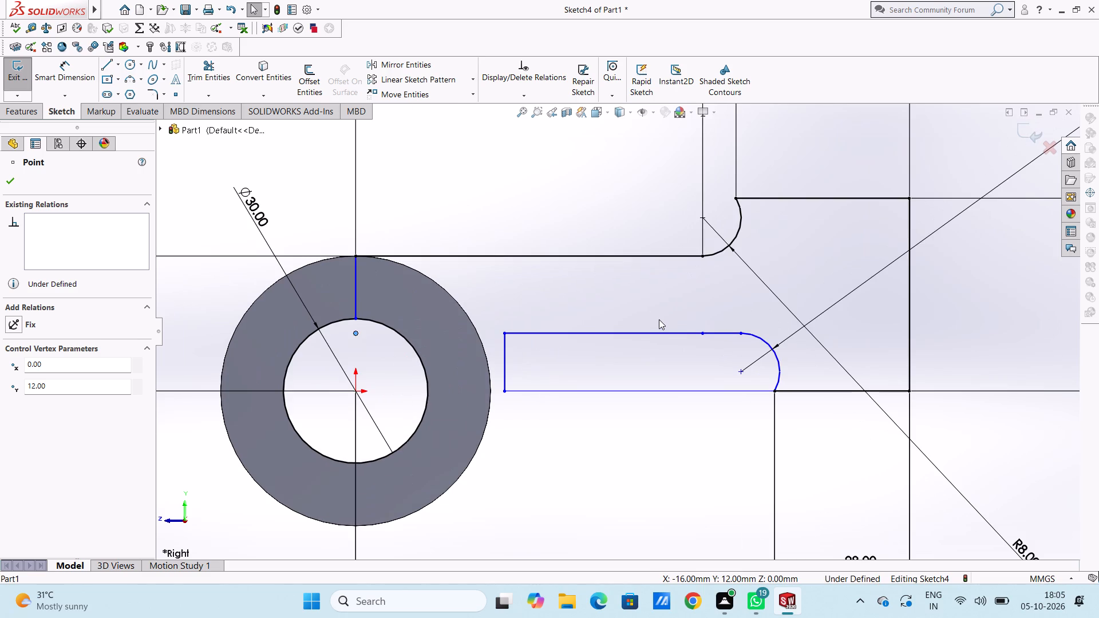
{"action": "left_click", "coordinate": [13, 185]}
Add an 8 mm sketch fillet at the corner between the offset line and the short vertical line near the ring.
{"action": "left_click", "coordinate": [149, 92]}
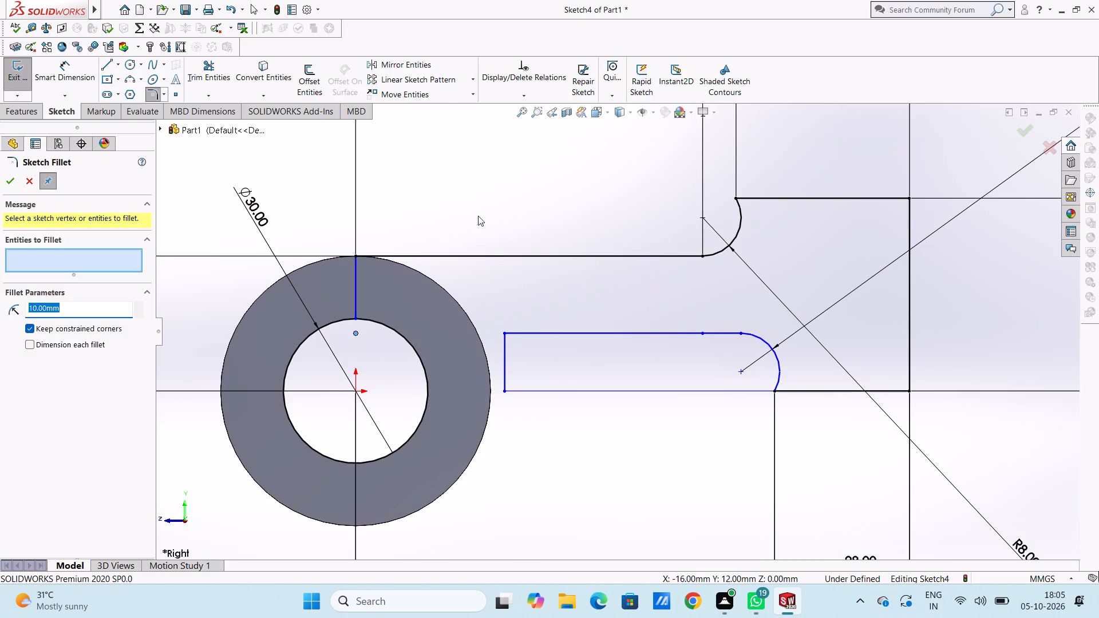
{"action": "key", "text": "8"}
{"action": "key", "text": "Return"}
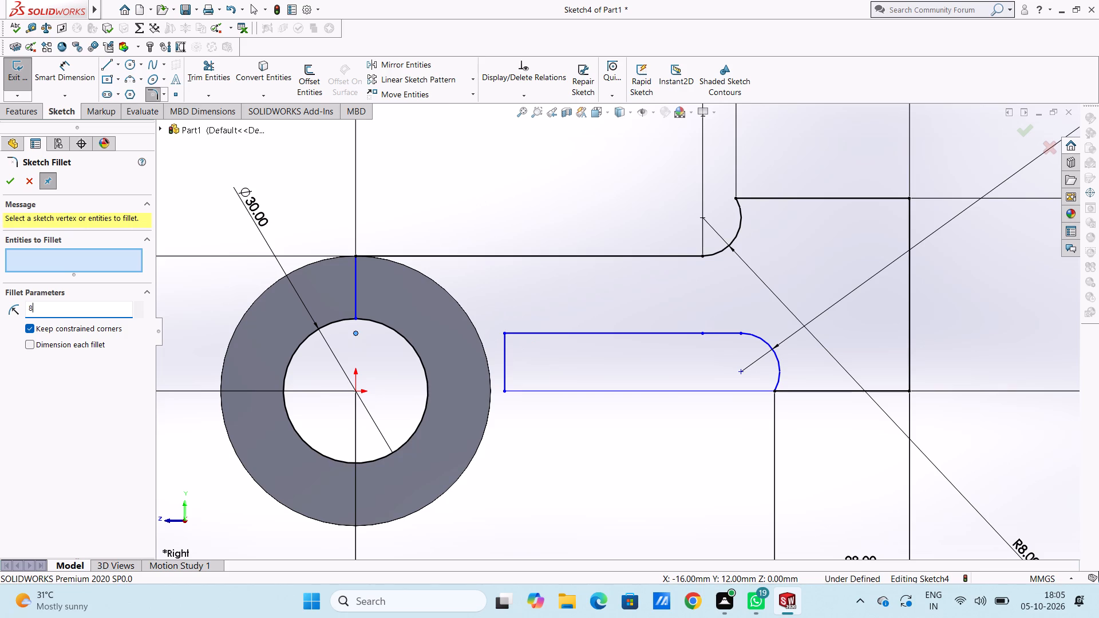
{"action": "left_click", "coordinate": [503, 333]}
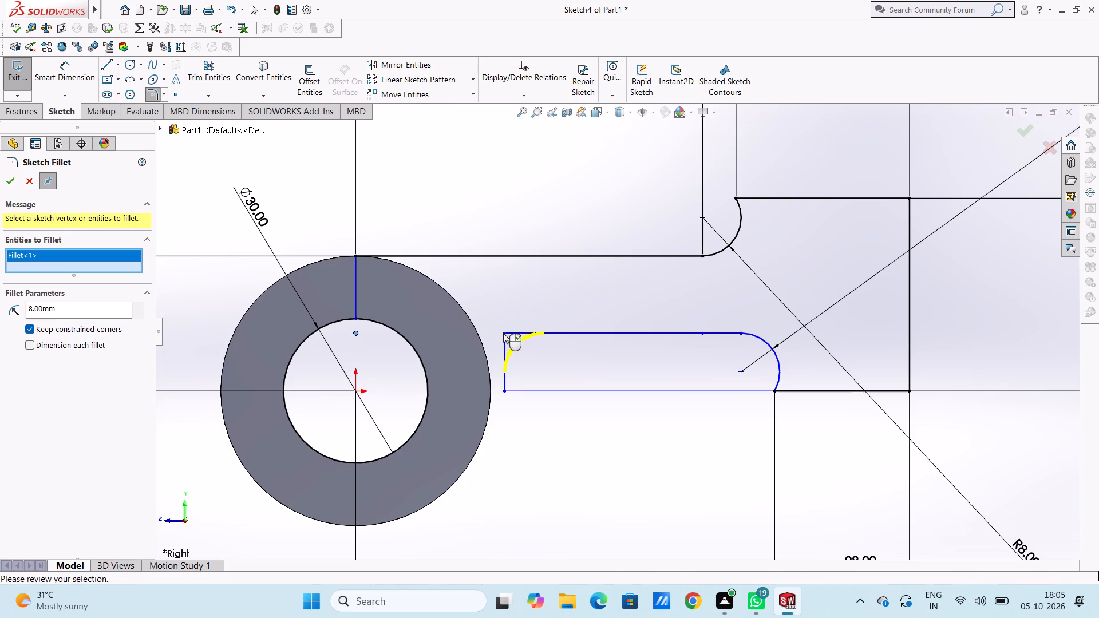
{"action": "left_click", "coordinate": [8, 178]}
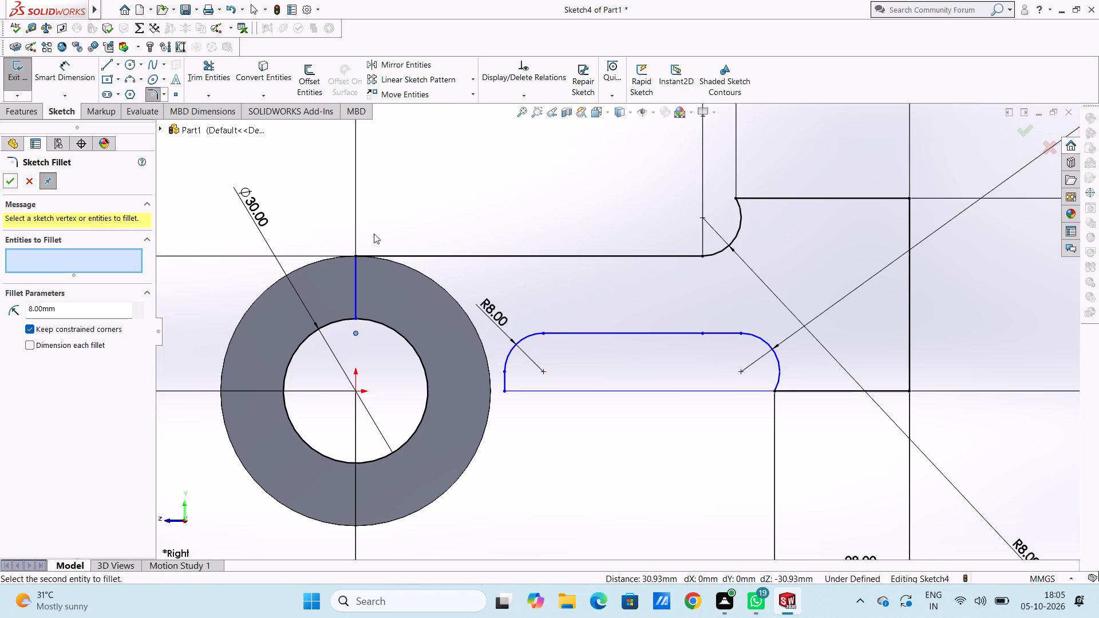
{"action": "scroll", "coordinate": [588, 222], "scroll_direction": "up", "scroll_amount": 3}
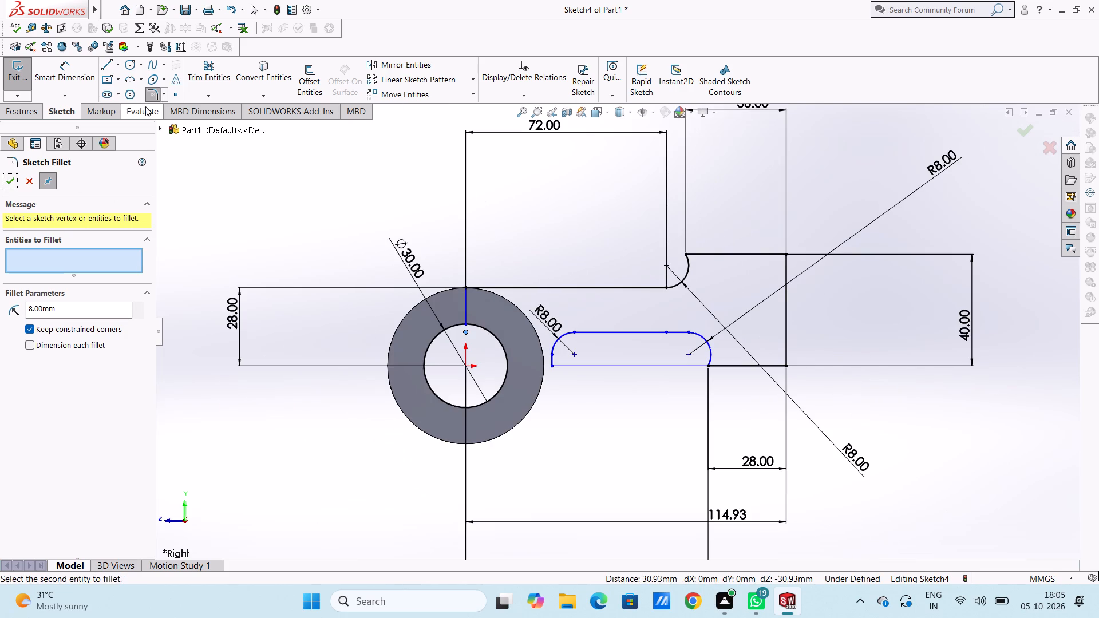
{"action": "left_click", "coordinate": [10, 183]}
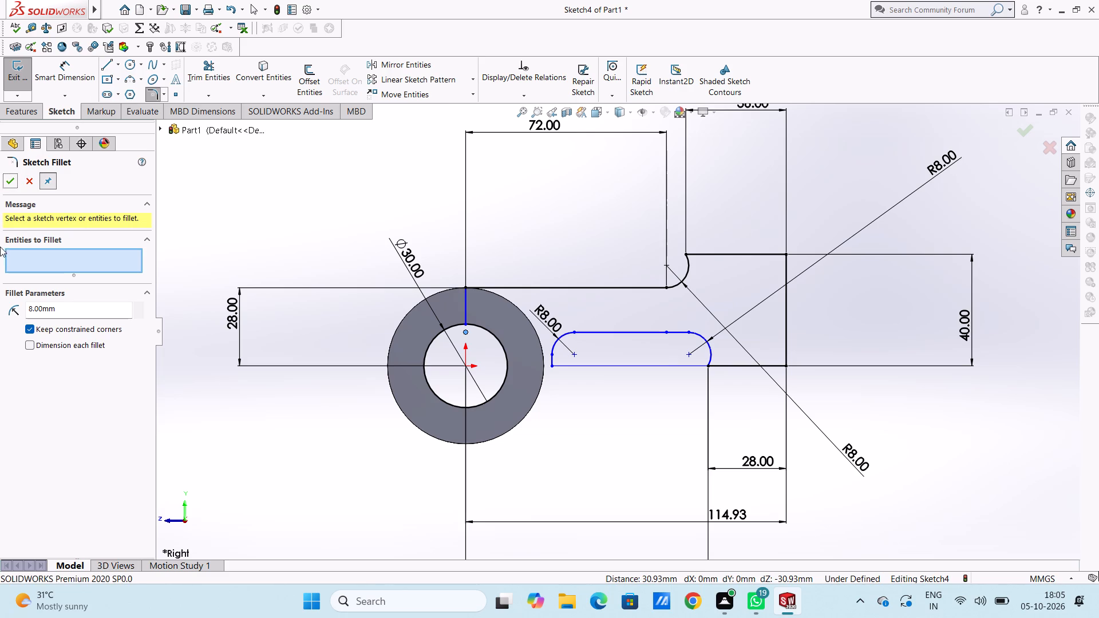
{"action": "left_click", "coordinate": [14, 177]}
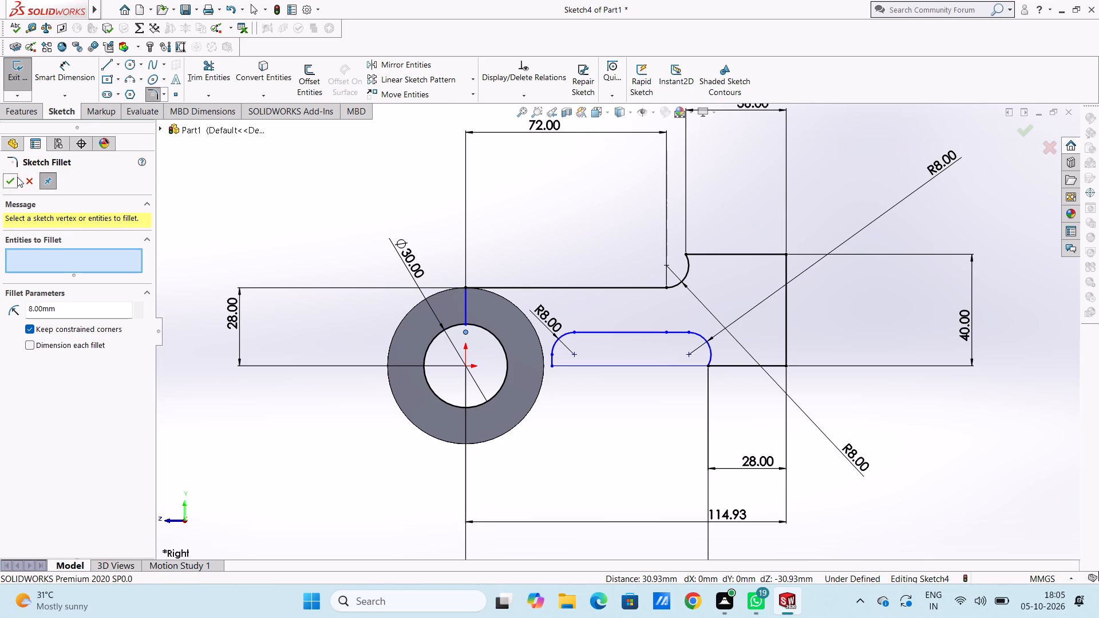
{"action": "left_click", "coordinate": [13, 177]}
{"action": "left_click", "coordinate": [239, 205]}
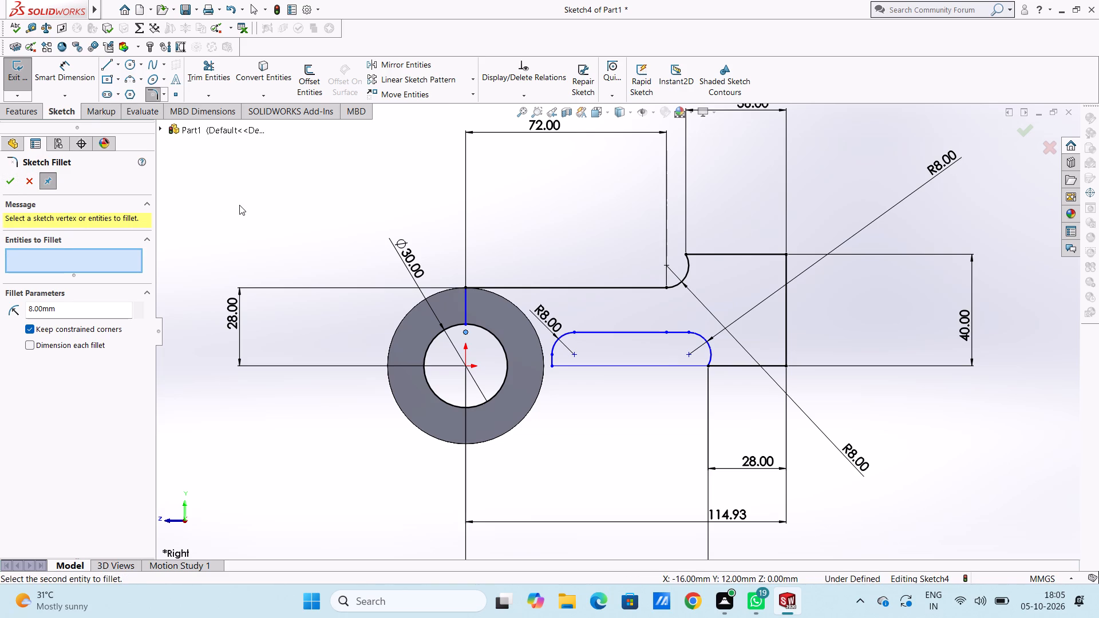
{"action": "key", "text": "Escape"}
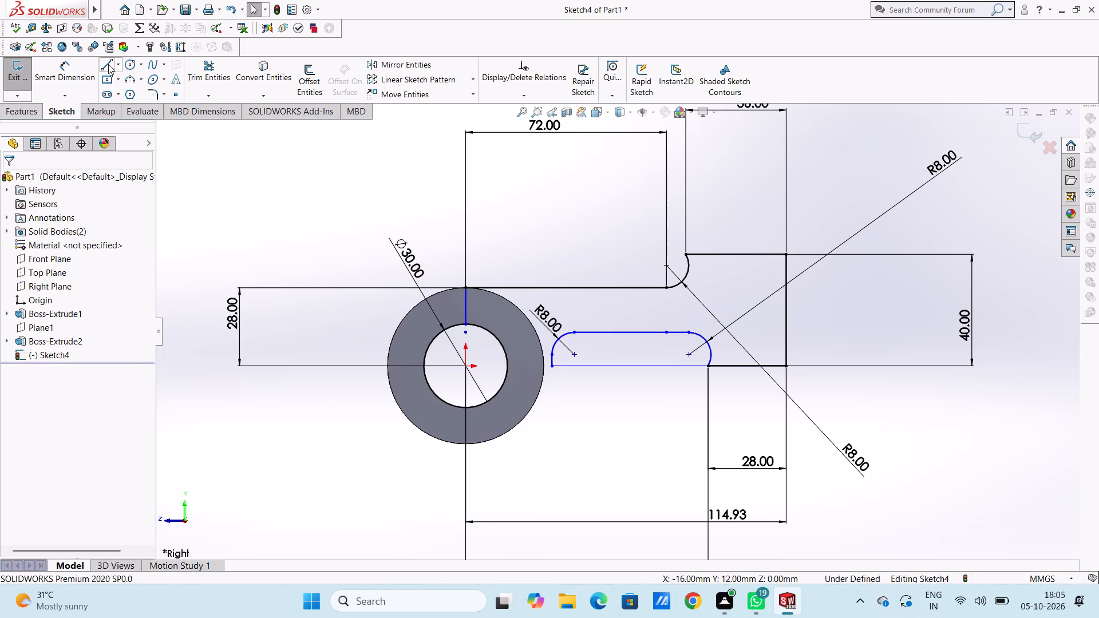
Sketch a horizontal line about 15.93 mm long from the bore circle's quadrant to the lower end of the short vertical line.
{"action": "left_click", "coordinate": [108, 64]}
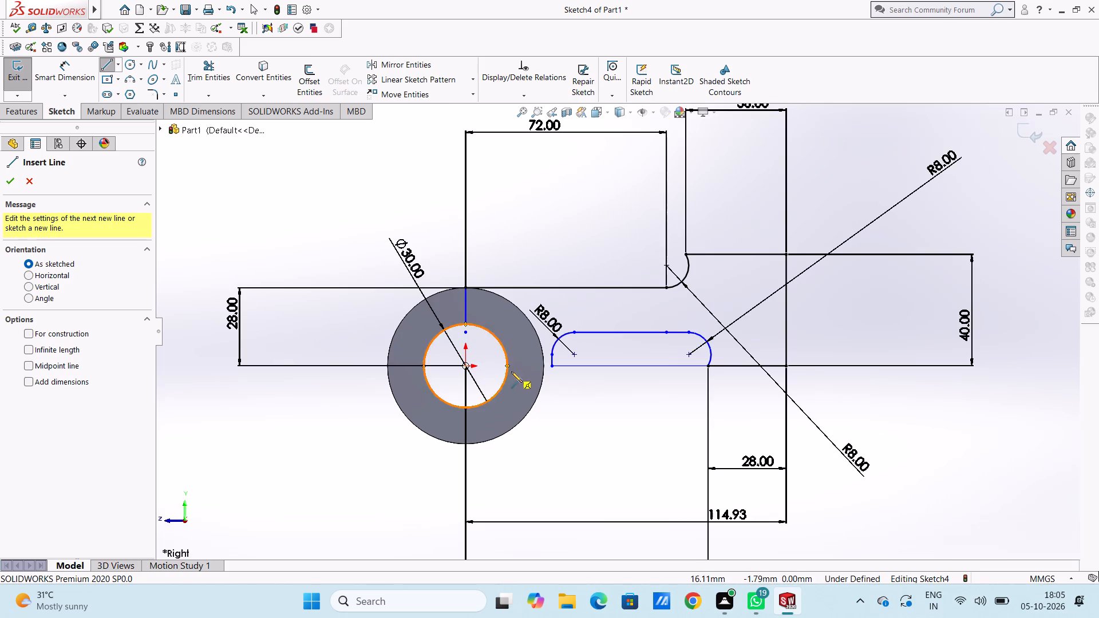
{"action": "left_click", "coordinate": [509, 367]}
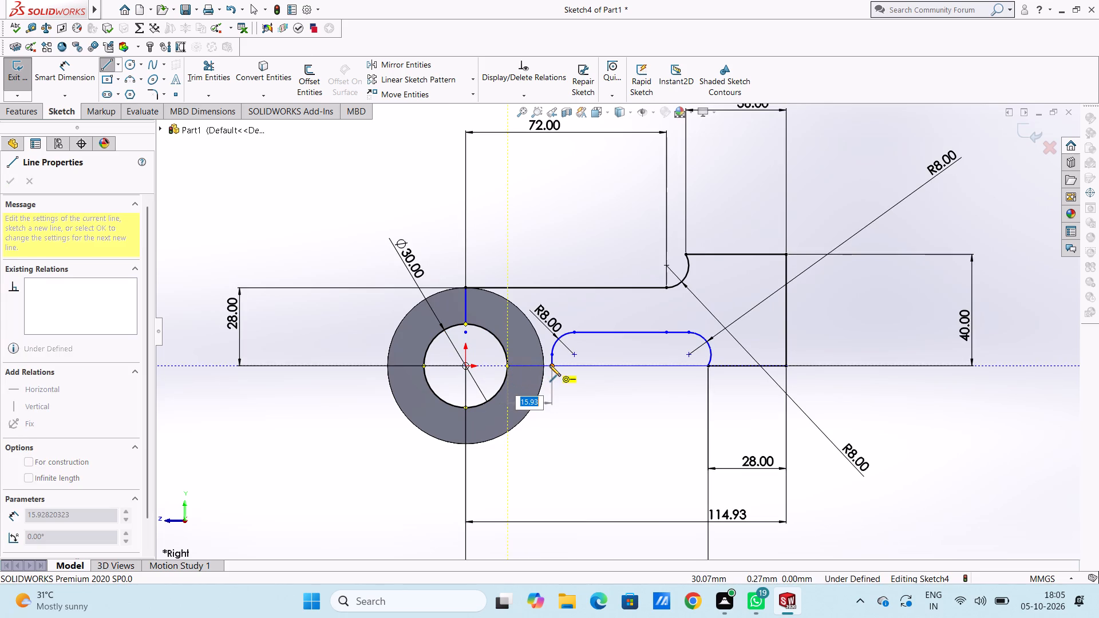
{"action": "left_click", "coordinate": [549, 365]}
{"action": "key", "text": "Escape"}
{"action": "key", "text": "Escape"}
{"action": "key", "text": "Escape"}
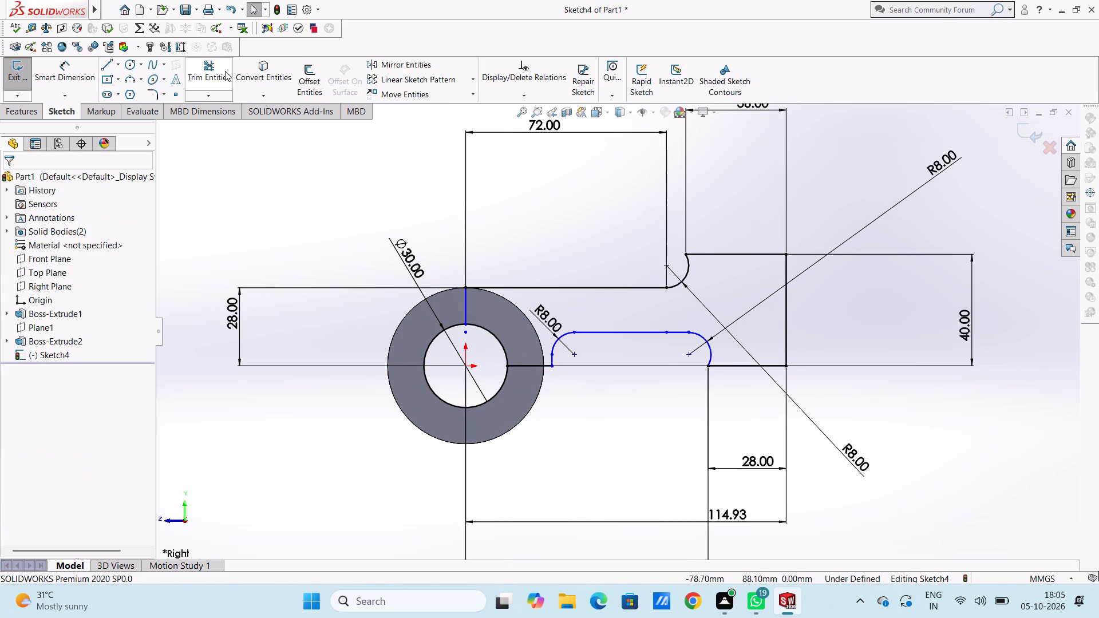
Trim away the section of the bore circle that lies outside the arm profile.
{"action": "left_click", "coordinate": [224, 70]}
{"action": "left_click", "coordinate": [422, 359]}
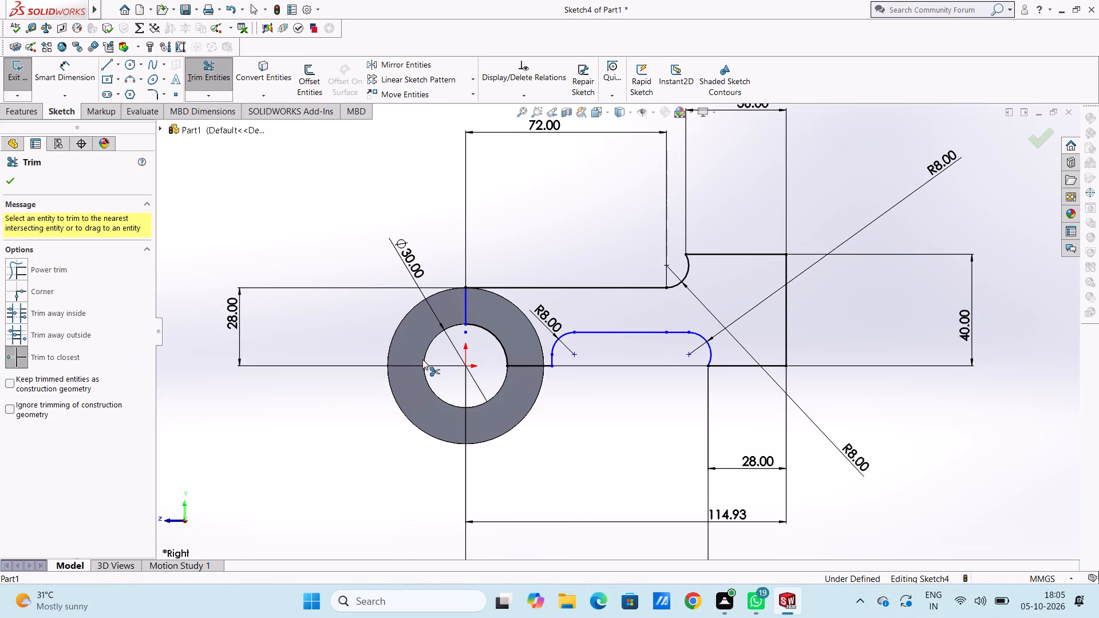
{"action": "key", "text": "Escape"}
{"action": "key", "text": "Escape"}
{"action": "key", "text": "Escape"}
Dimension the length of the vertical line between the ring's top and the bore.
{"action": "left_click", "coordinate": [84, 76]}
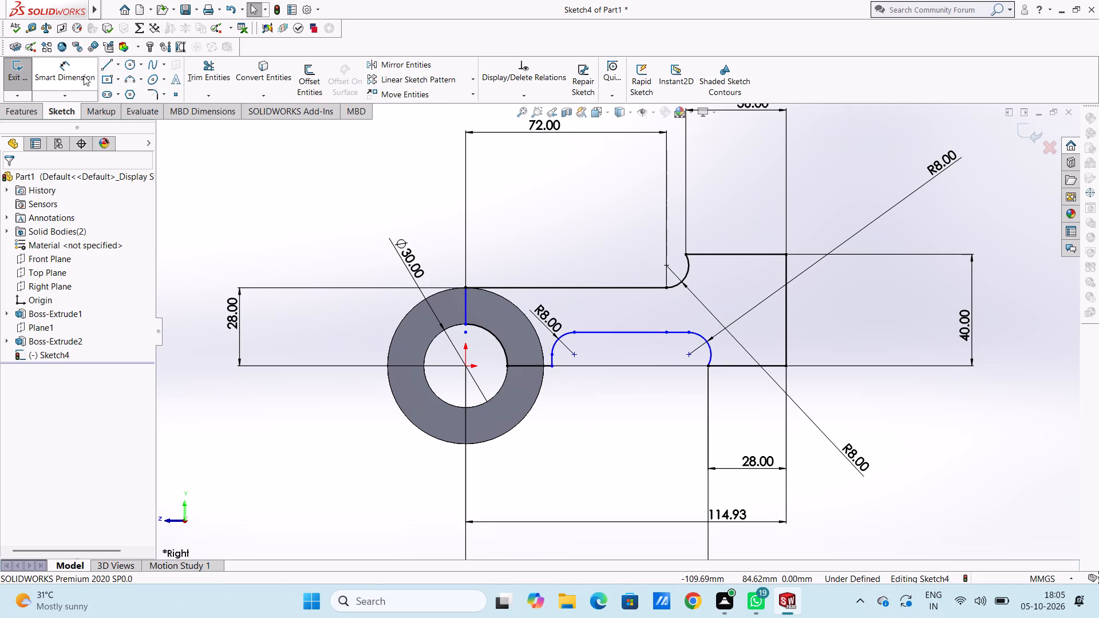
{"action": "left_click", "coordinate": [465, 308]}
{"action": "left_click", "coordinate": [365, 316]}
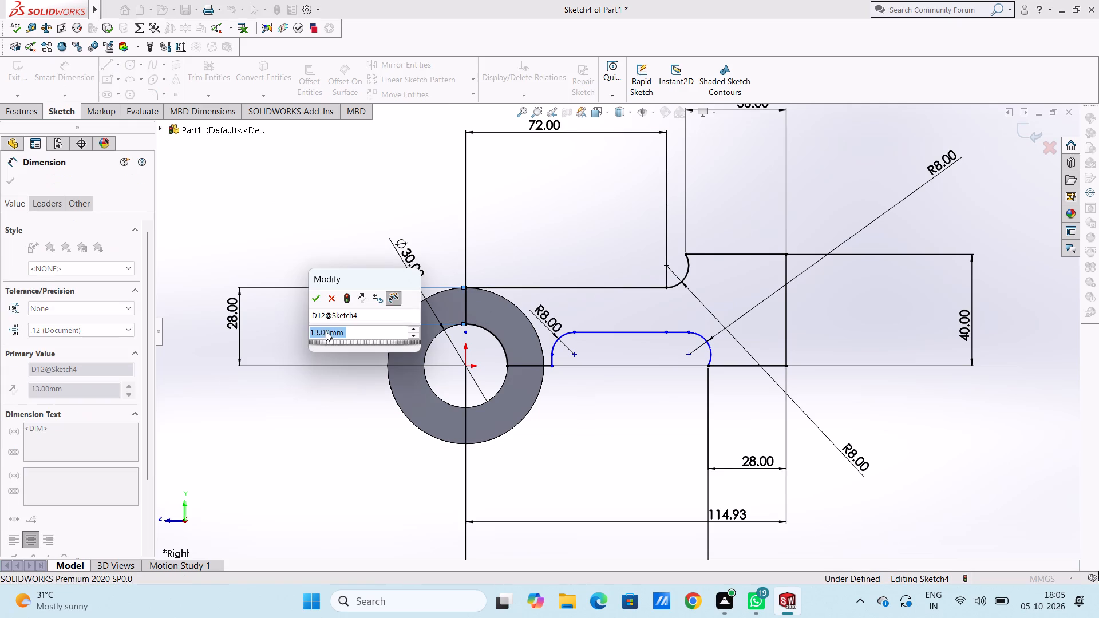
{"action": "left_click", "coordinate": [314, 298]}
{"action": "left_click", "coordinate": [305, 237]}
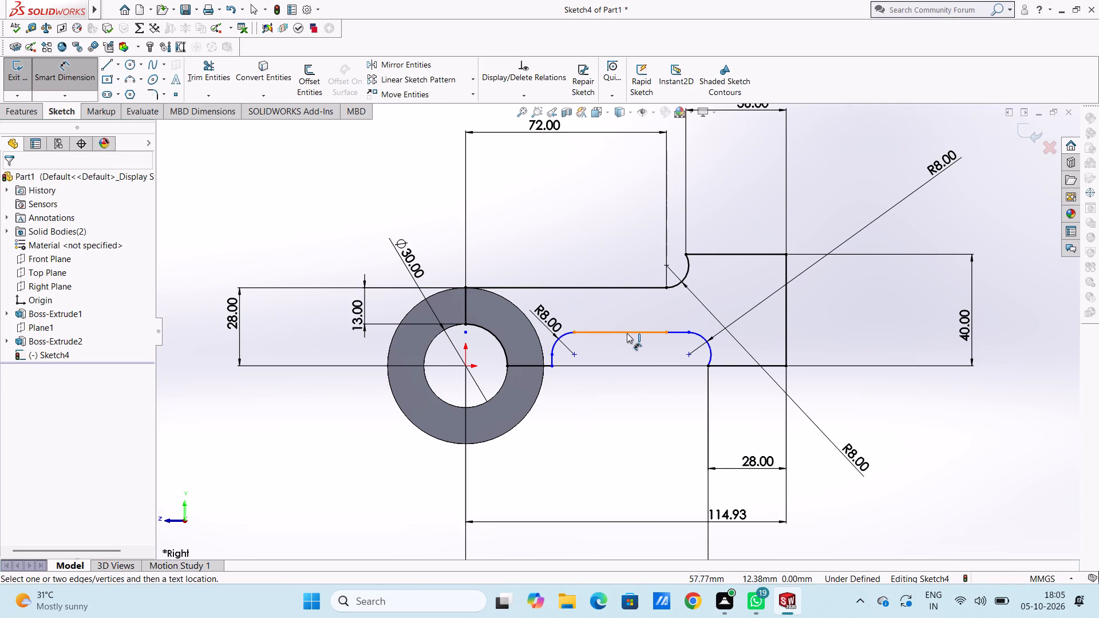
Dimension the lengths of the long and short collinear segments along the upper edge of the arm's underside recess.
{"action": "left_click", "coordinate": [627, 334]}
{"action": "left_click", "coordinate": [621, 426]}
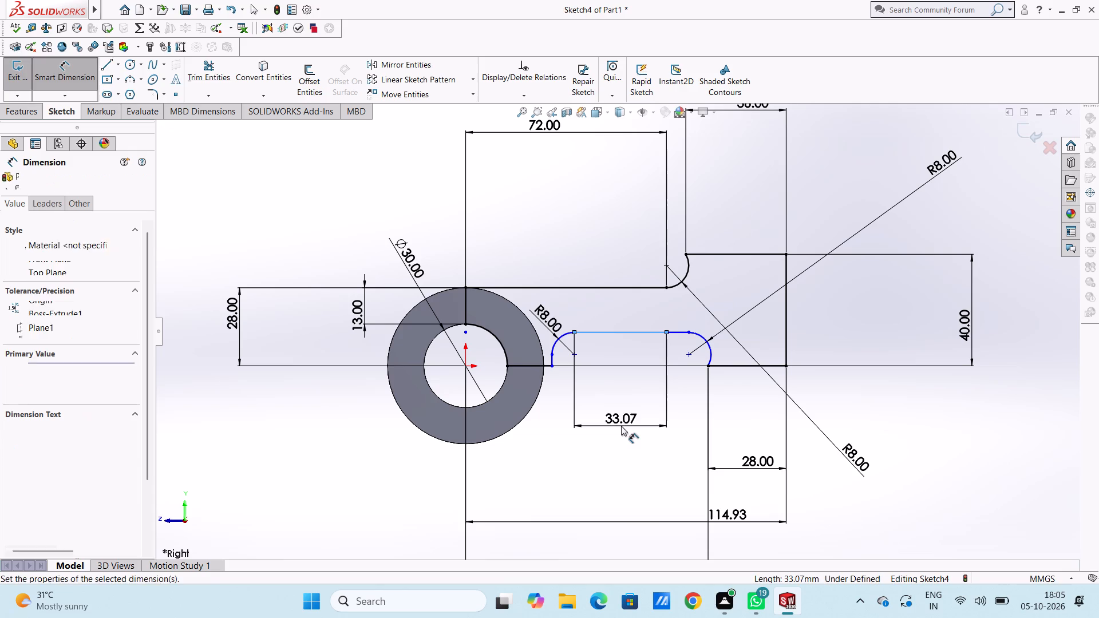
{"action": "left_click", "coordinate": [575, 408]}
{"action": "left_click", "coordinate": [551, 425]}
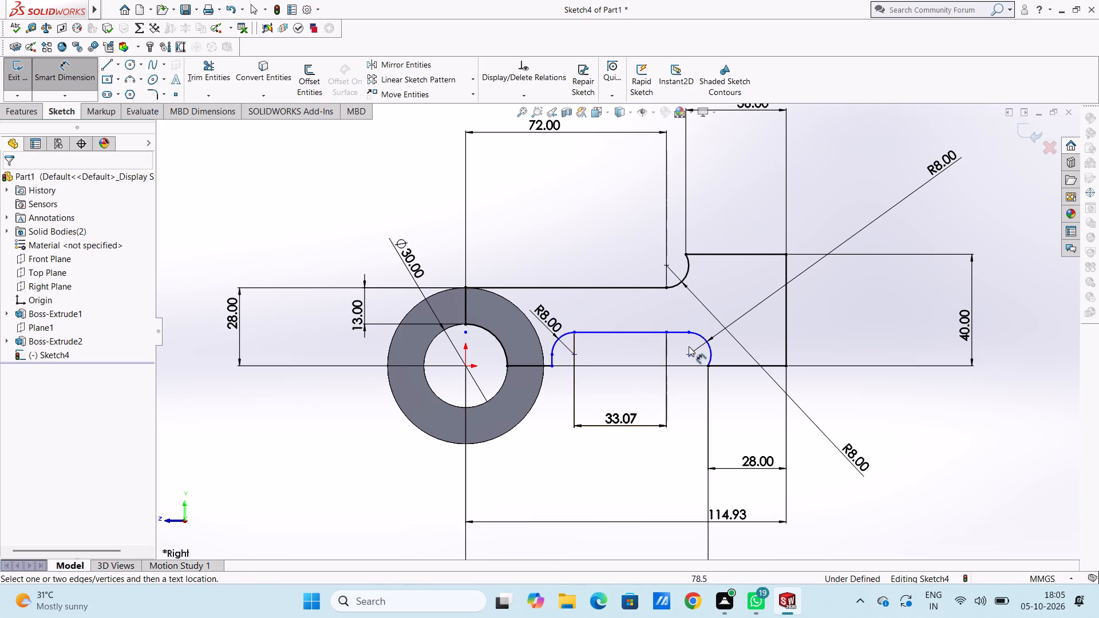
{"action": "left_click", "coordinate": [677, 335]}
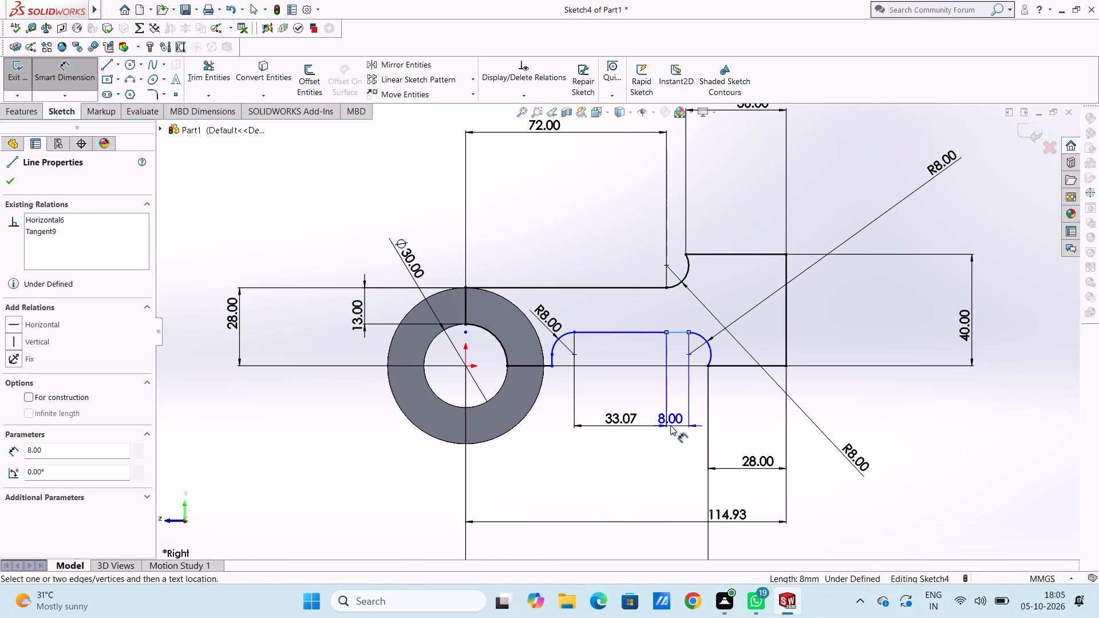
{"action": "left_click", "coordinate": [670, 425]}
{"action": "left_click", "coordinate": [622, 415]}
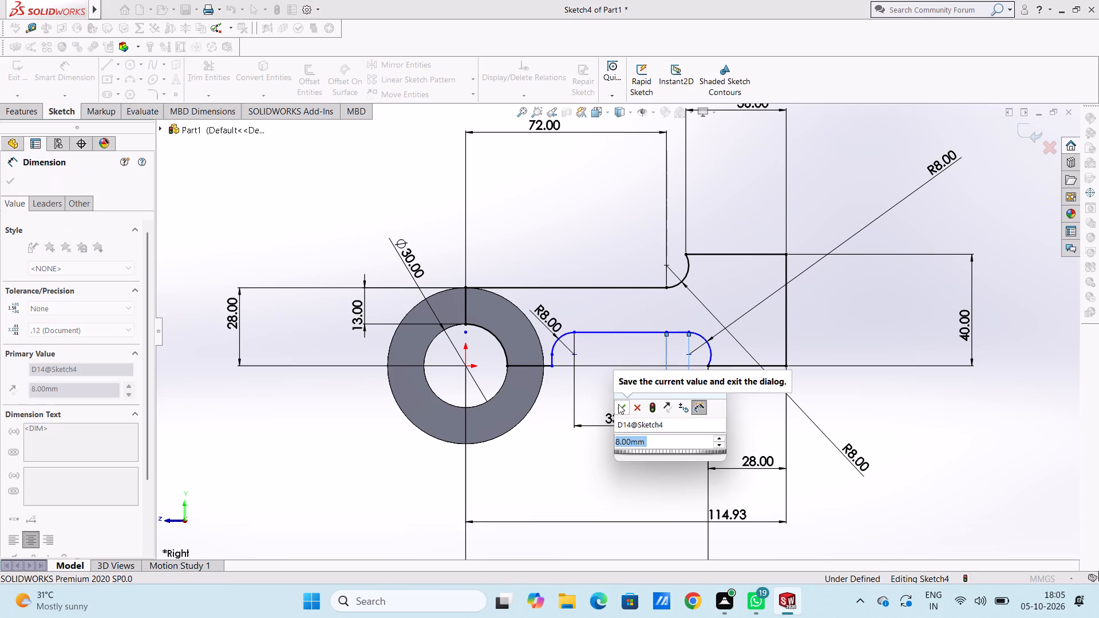
{"action": "left_click", "coordinate": [619, 404]}
{"action": "left_click", "coordinate": [608, 391]}
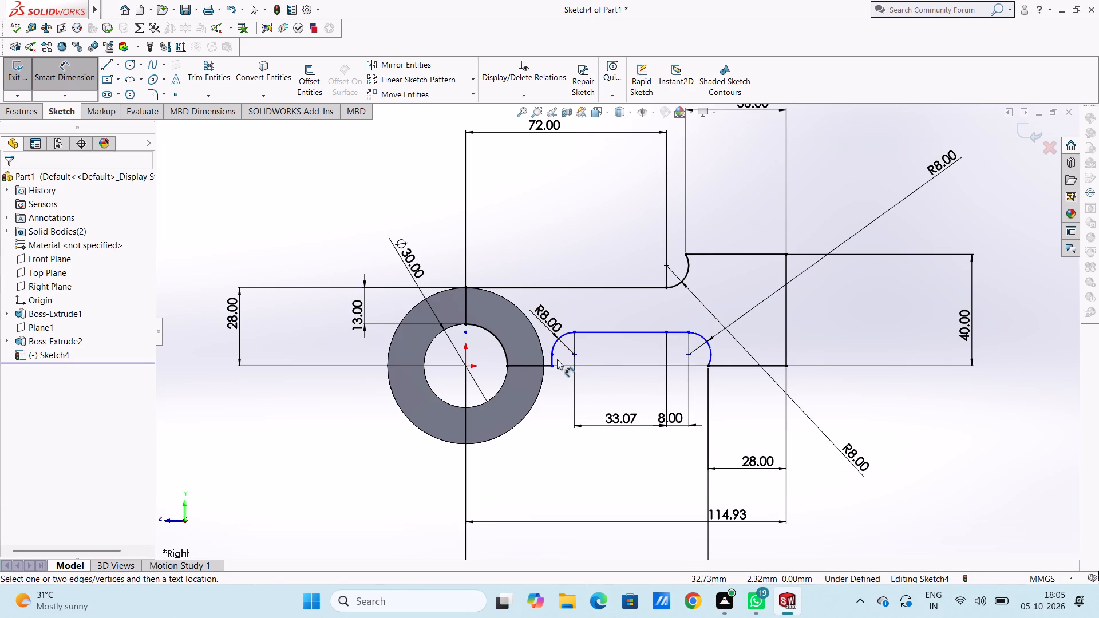
Dimension the length of the horizontal line between the bore and the recess.
{"action": "left_click", "coordinate": [537, 369]}
{"action": "left_click", "coordinate": [539, 445]}
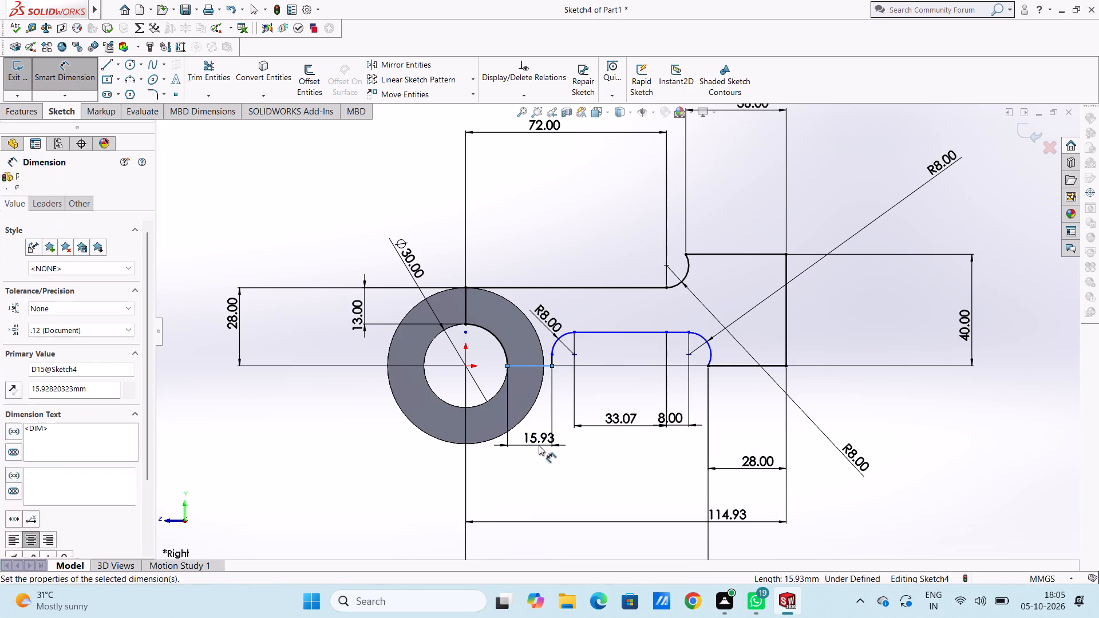
{"action": "left_click", "coordinate": [493, 426]}
{"action": "left_click", "coordinate": [562, 479]}
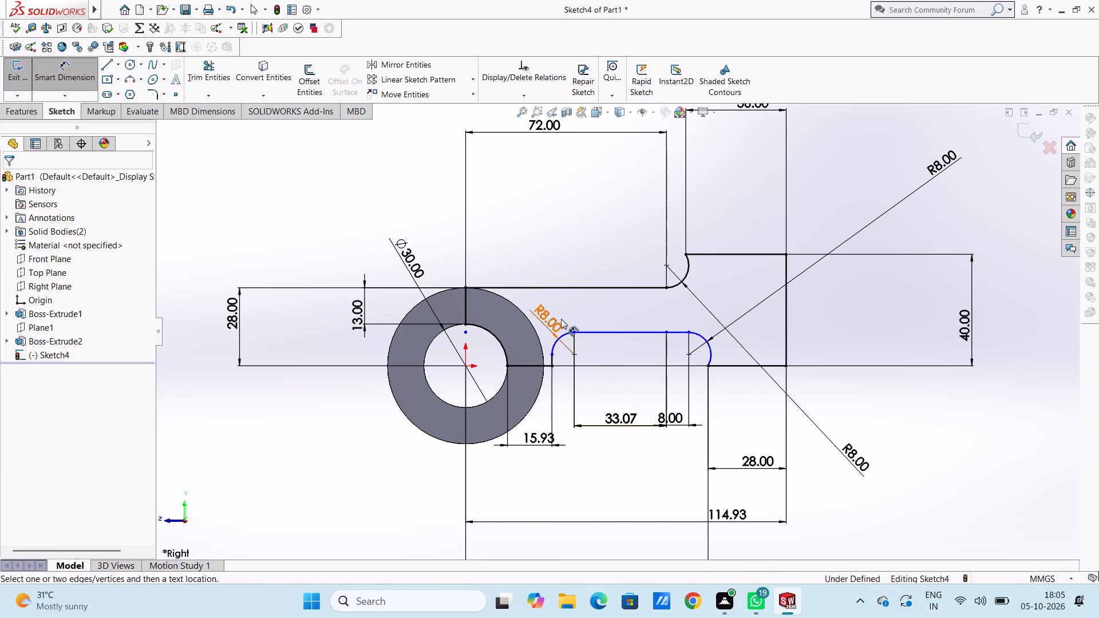
Dimension the vertical distance between the two endpoints of the fillet arc nearest the ring.
{"action": "left_click", "coordinate": [551, 354]}
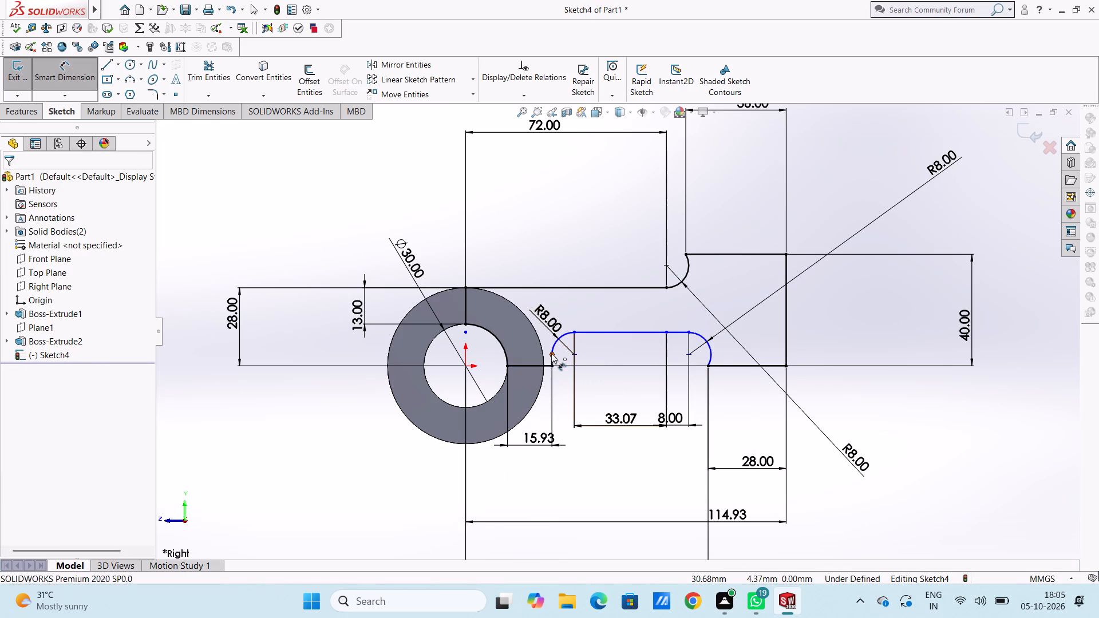
{"action": "left_click", "coordinate": [575, 335]}
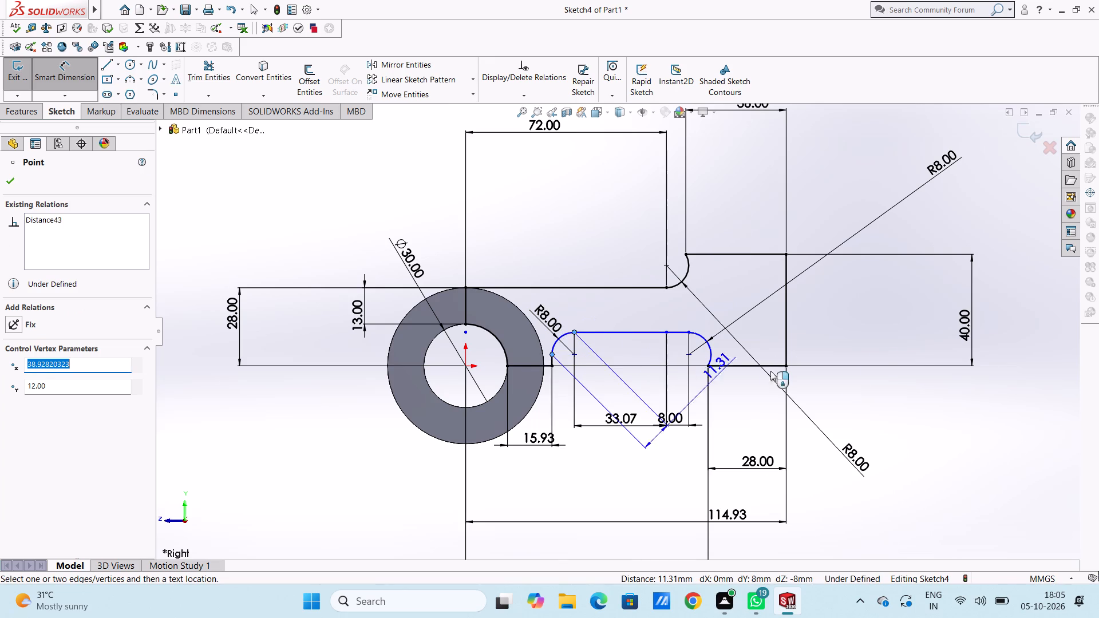
{"action": "left_click", "coordinate": [903, 342]}
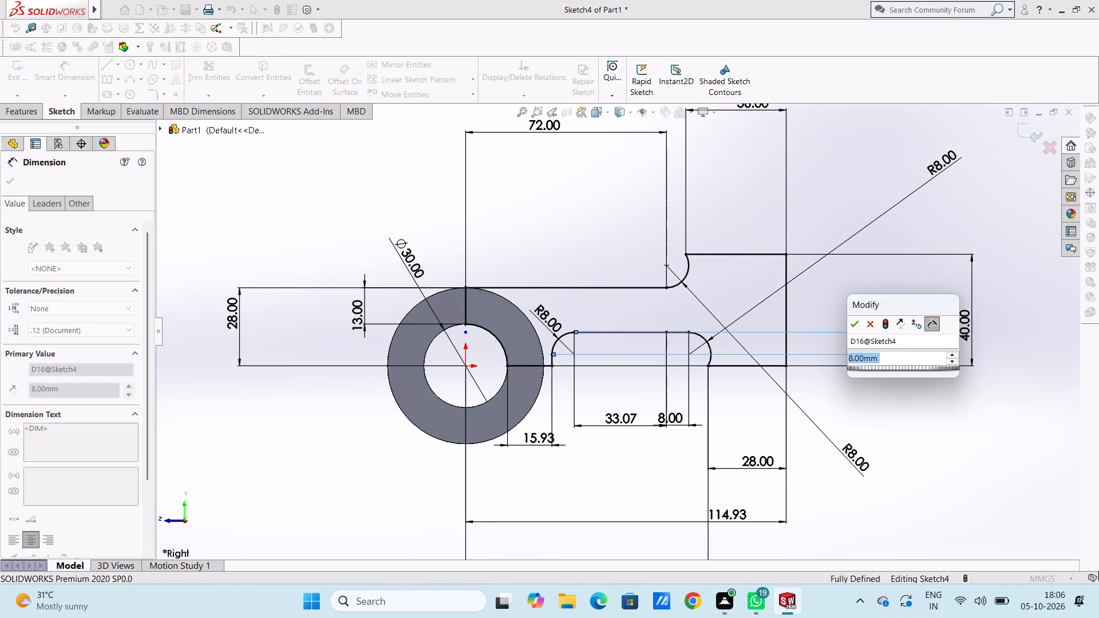
{"action": "left_click", "coordinate": [856, 325]}
{"action": "left_click", "coordinate": [845, 310]}
{"action": "scroll", "coordinate": [842, 306], "scroll_direction": "up", "scroll_amount": 1}
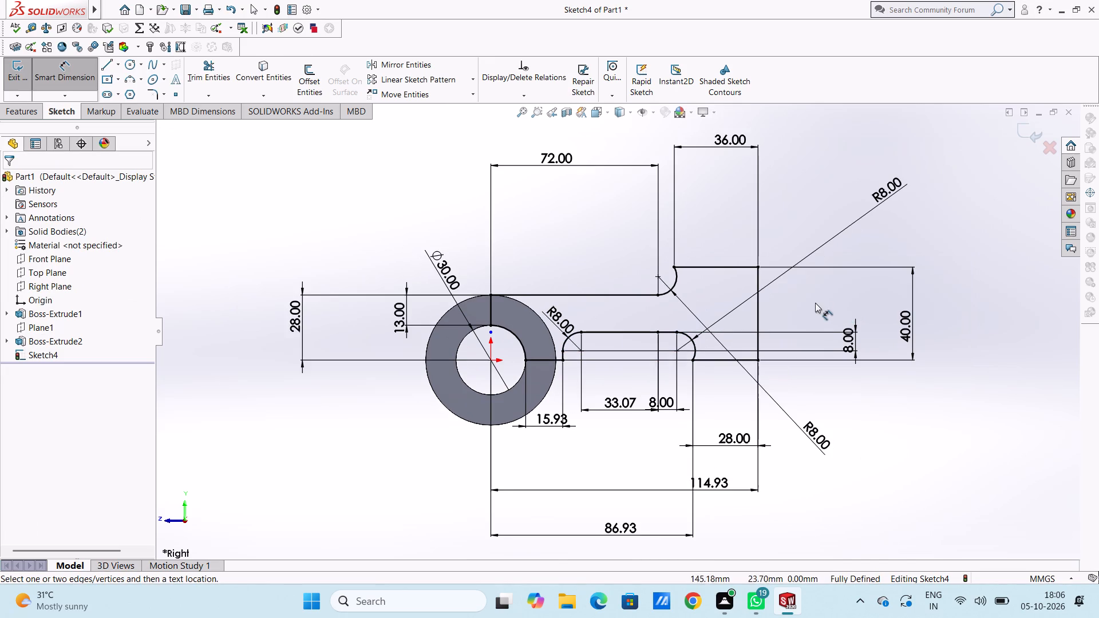
Extrude the closed arm profile region 16 mm blind in the reversed direction, merged with the ring.
{"action": "middle_click_drag", "start_coordinate": [811, 299], "coordinate": [855, 428]}
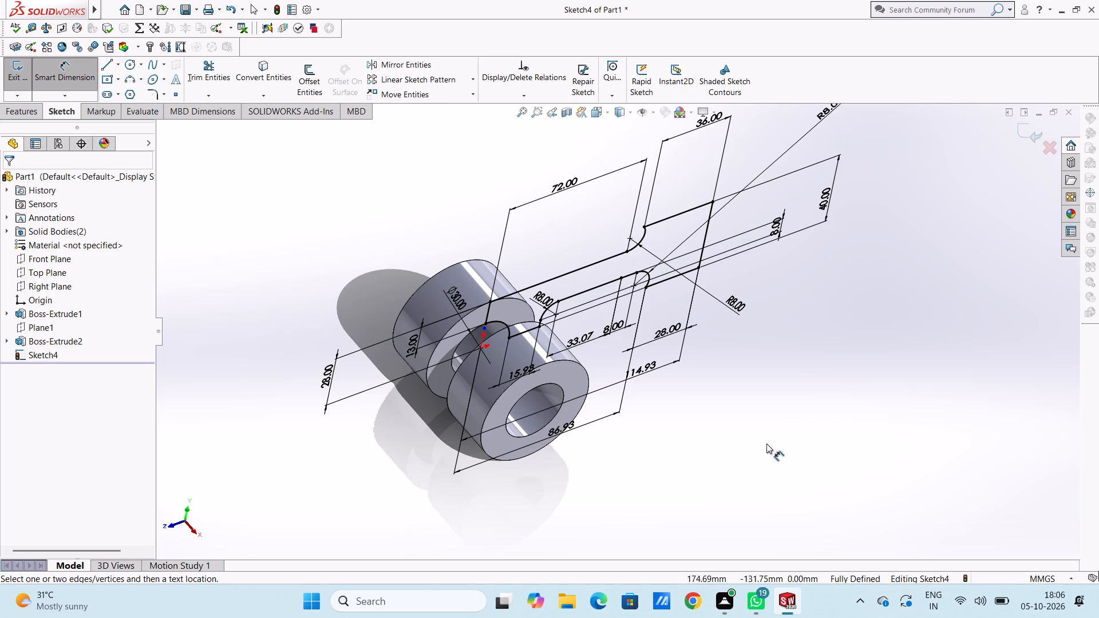
{"action": "left_click", "coordinate": [36, 115]}
{"action": "left_click", "coordinate": [30, 85]}
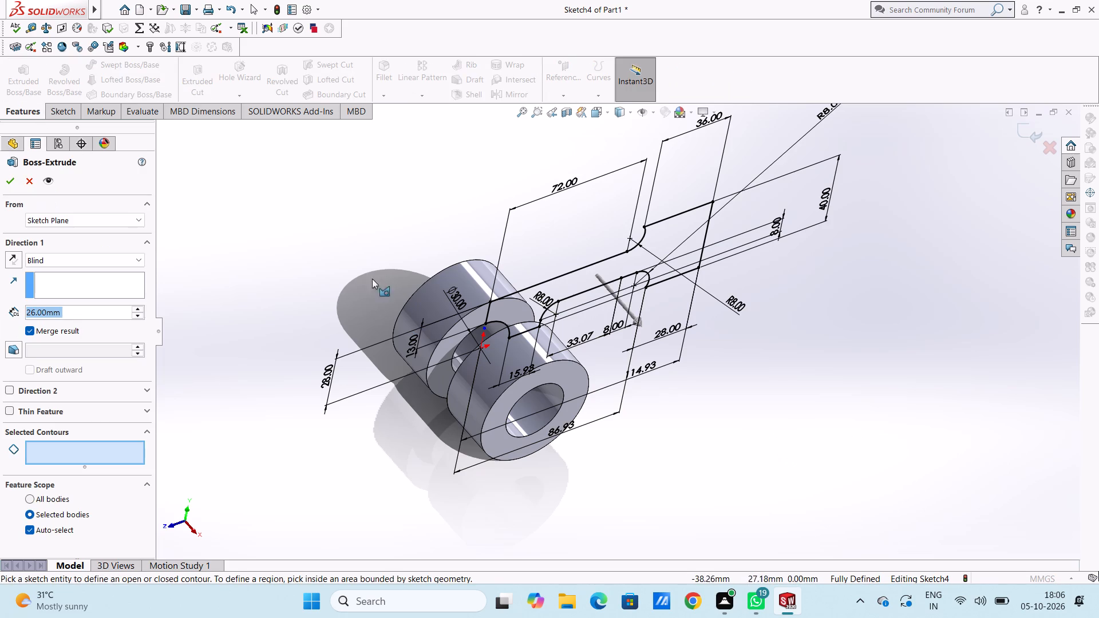
{"action": "left_click", "coordinate": [562, 287]}
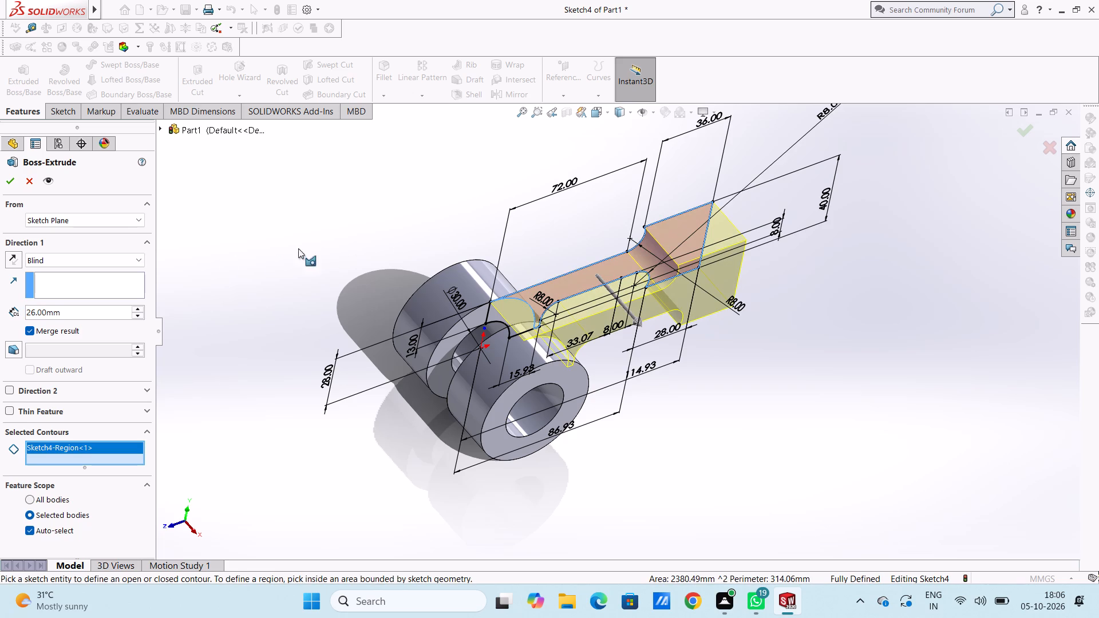
{"action": "left_click", "coordinate": [13, 258]}
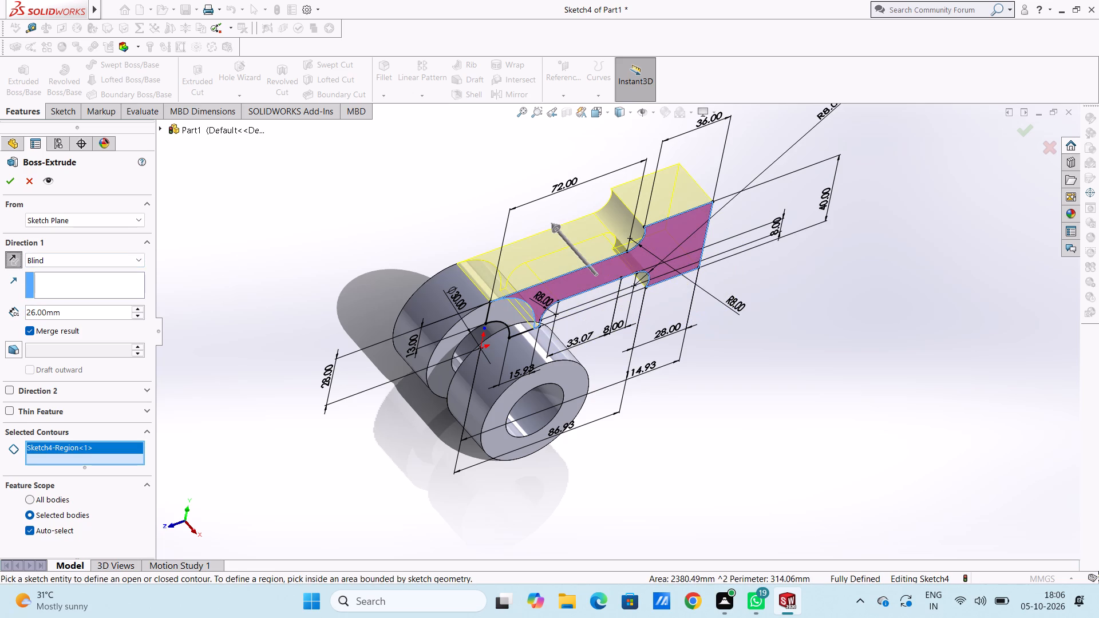
{"action": "double_click", "coordinate": [84, 311]}
{"action": "type", "text": "16"}
{"action": "key", "text": "Return"}
{"action": "left_click", "coordinate": [8, 185]}
{"action": "left_click", "coordinate": [283, 231]}
Examine the extruded arm and its joint with the ring from all sides, including the top and right views.
{"action": "scroll", "coordinate": [317, 357], "scroll_direction": "up", "scroll_amount": 1}
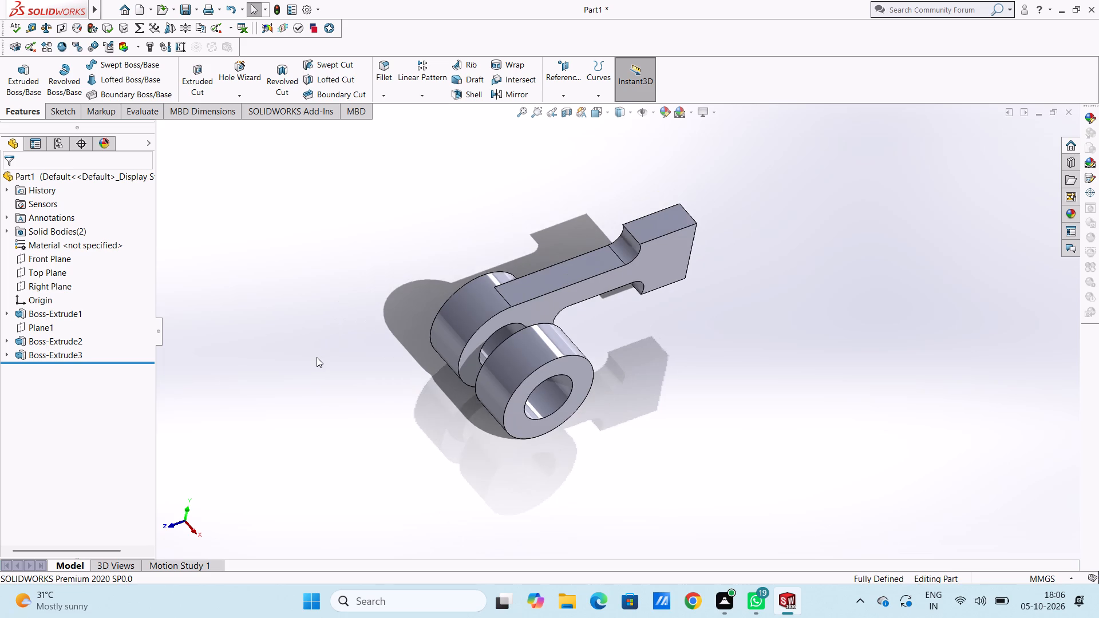
{"action": "middle_click_drag", "start_coordinate": [334, 363], "coordinate": [373, 379]}
{"action": "middle_click_drag", "start_coordinate": [389, 382], "coordinate": [395, 344]}
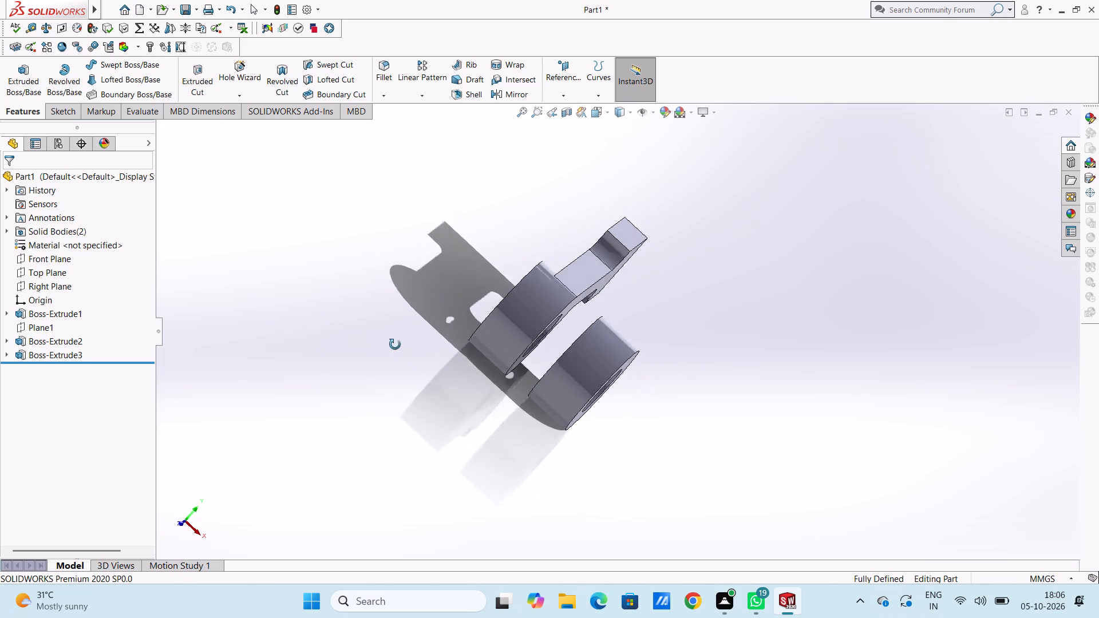
{"action": "middle_click_drag", "start_coordinate": [395, 344], "coordinate": [375, 332]}
{"action": "scroll", "coordinate": [342, 351], "scroll_direction": "up", "scroll_amount": 1}
{"action": "middle_click_drag", "start_coordinate": [366, 346], "coordinate": [334, 390]}
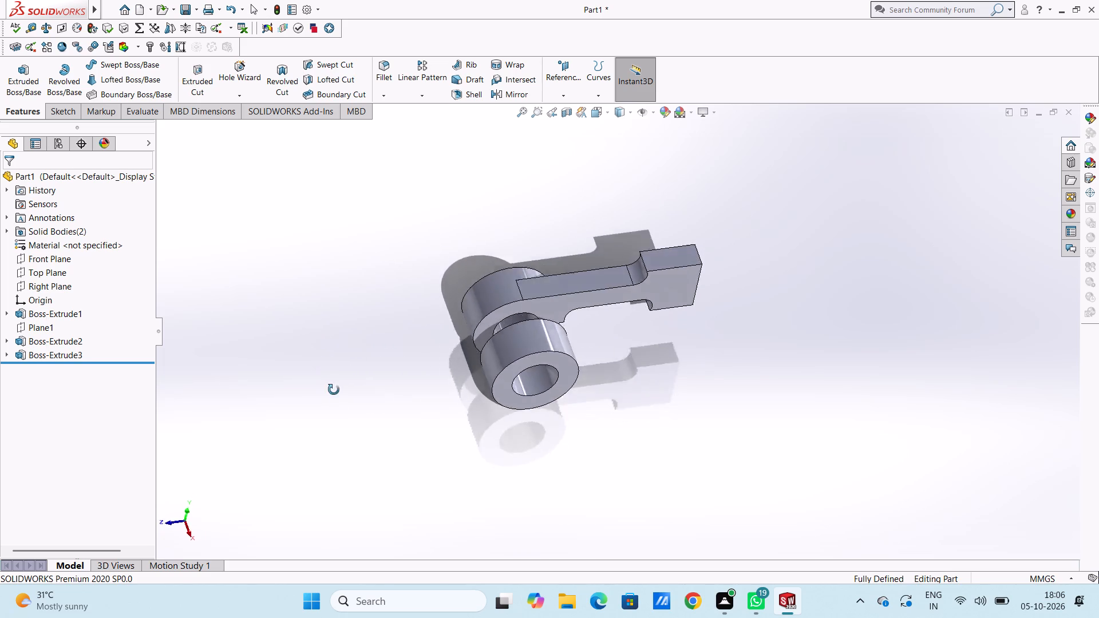
{"action": "middle_click_drag", "start_coordinate": [334, 390], "coordinate": [297, 305]}
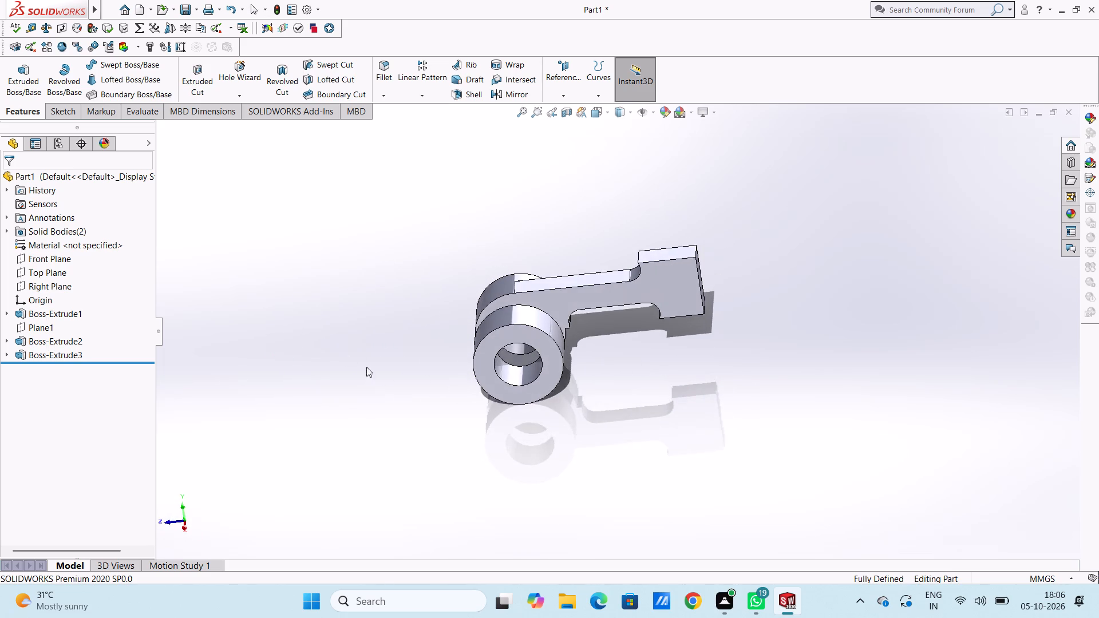
{"action": "middle_click_drag", "start_coordinate": [402, 377], "coordinate": [250, 448]}
{"action": "middle_click_drag", "start_coordinate": [380, 348], "coordinate": [343, 441]}
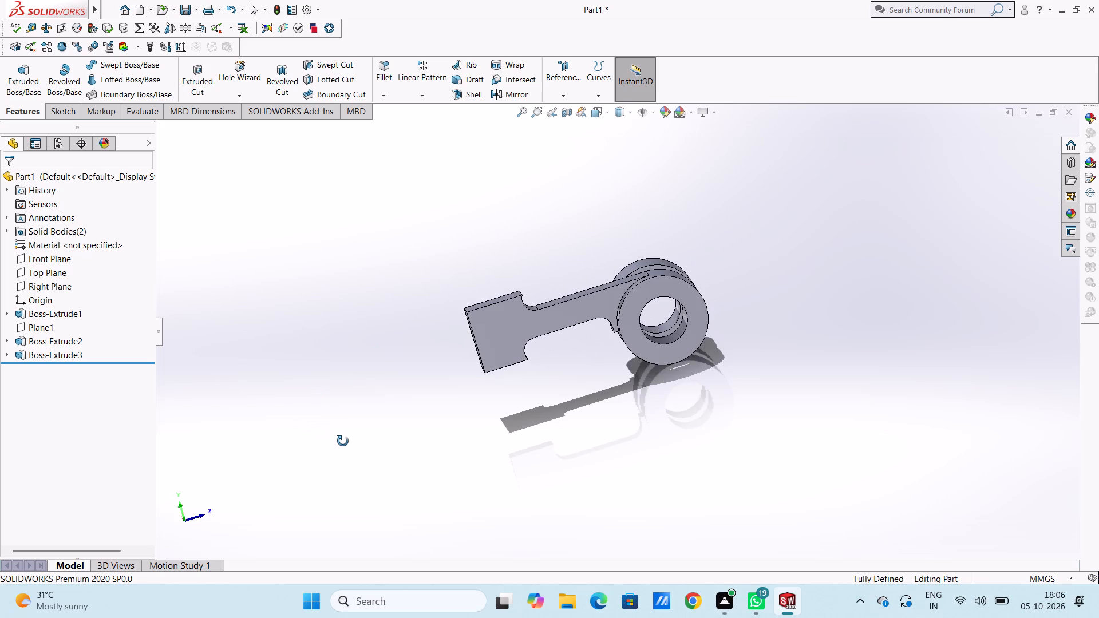
{"action": "middle_click_drag", "start_coordinate": [343, 441], "coordinate": [336, 431]}
{"action": "middle_click_drag", "start_coordinate": [347, 383], "coordinate": [361, 389]}
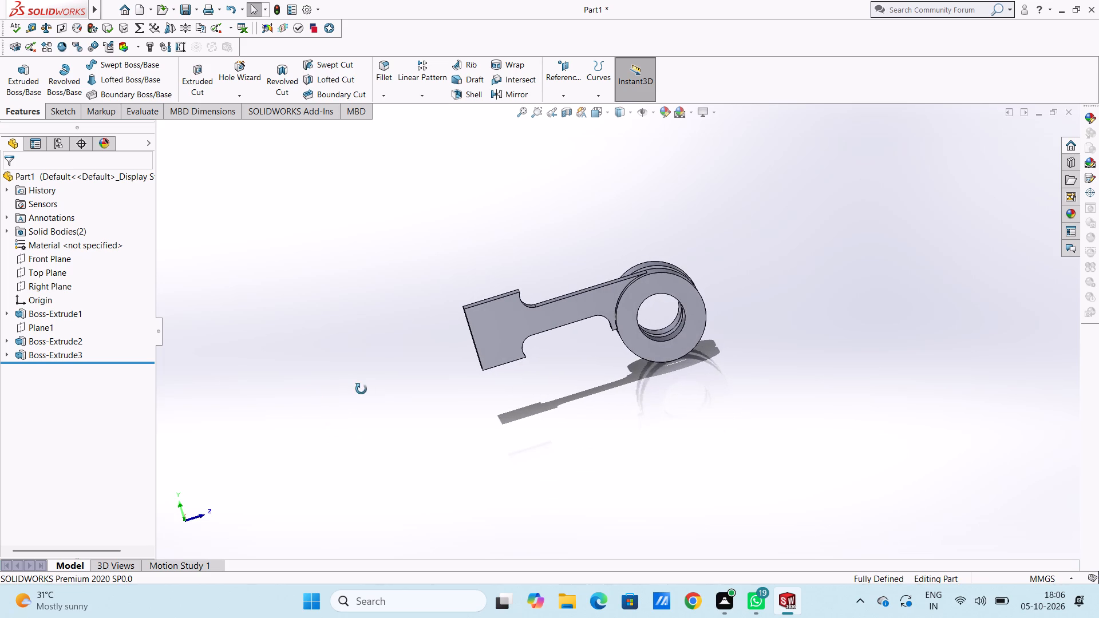
{"action": "middle_click_drag", "start_coordinate": [361, 389], "coordinate": [350, 395]}
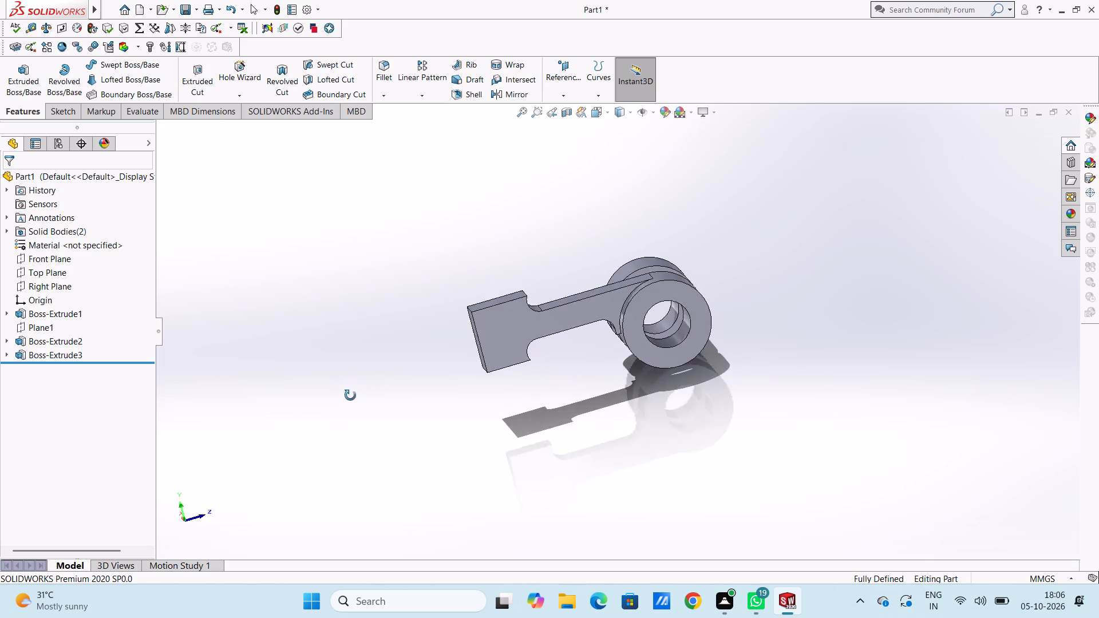
{"action": "middle_click_drag", "start_coordinate": [350, 395], "coordinate": [346, 374]}
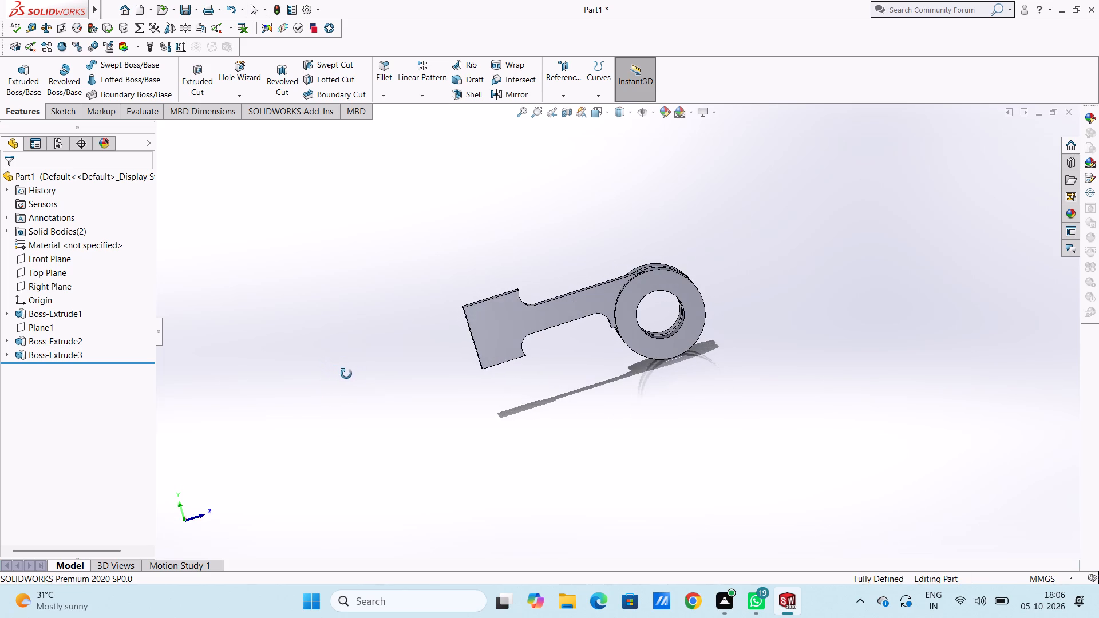
{"action": "middle_click_drag", "start_coordinate": [346, 374], "coordinate": [565, 446]}
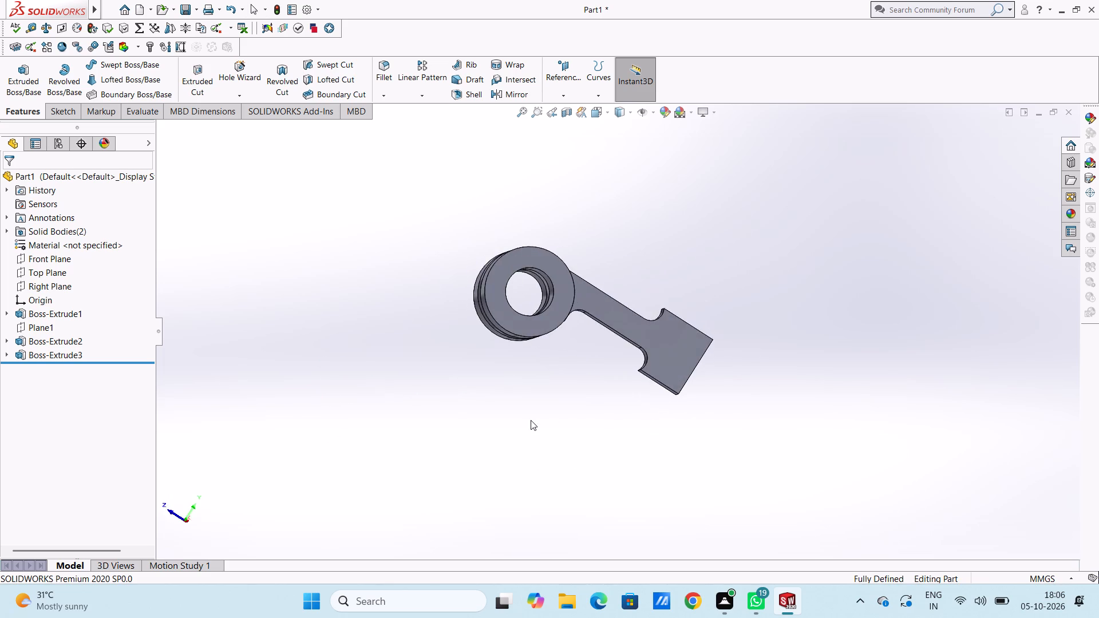
{"action": "middle_click_drag", "start_coordinate": [485, 362], "coordinate": [438, 425]}
{"action": "middle_click_drag", "start_coordinate": [480, 375], "coordinate": [426, 369]}
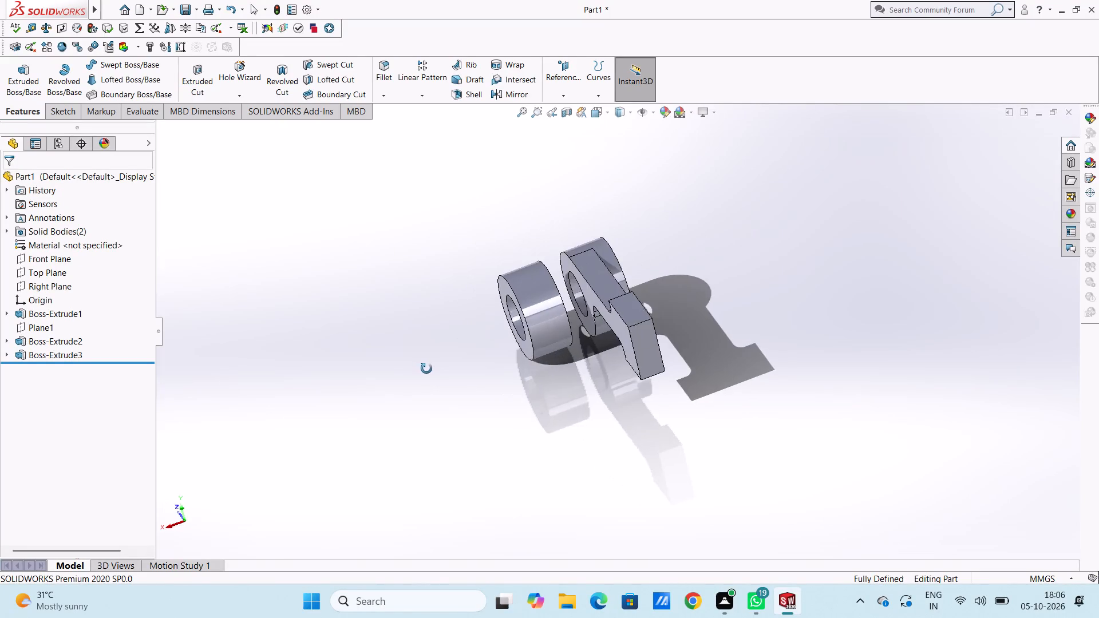
{"action": "middle_click_drag", "start_coordinate": [426, 369], "coordinate": [448, 384]}
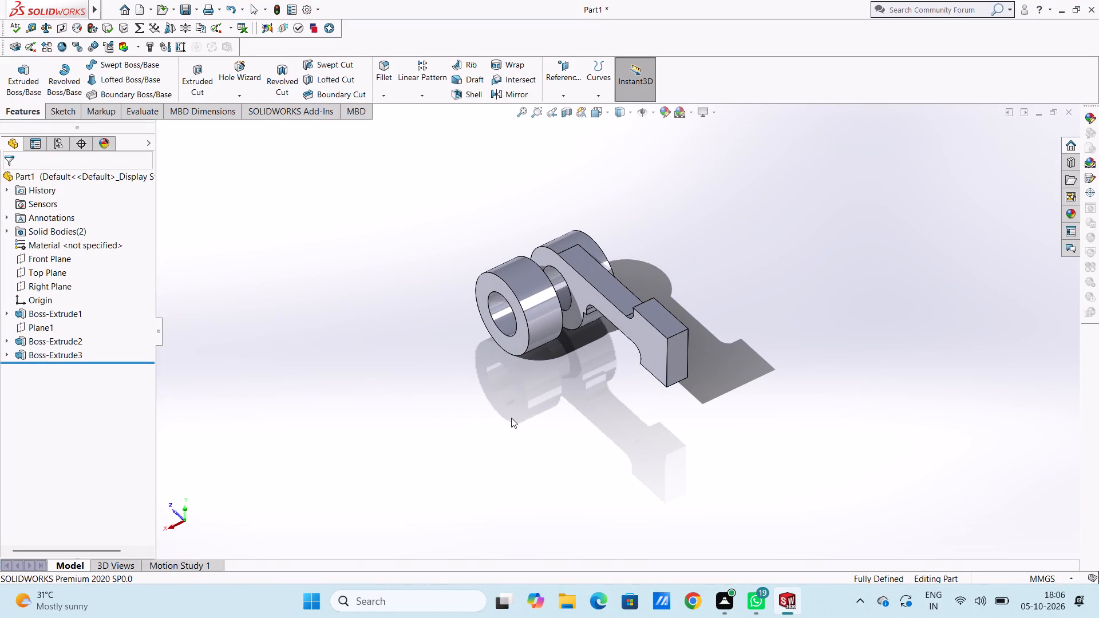
{"action": "scroll", "coordinate": [511, 418], "scroll_direction": "down", "scroll_amount": 1}
{"action": "middle_click_drag", "start_coordinate": [511, 418], "coordinate": [516, 398]}
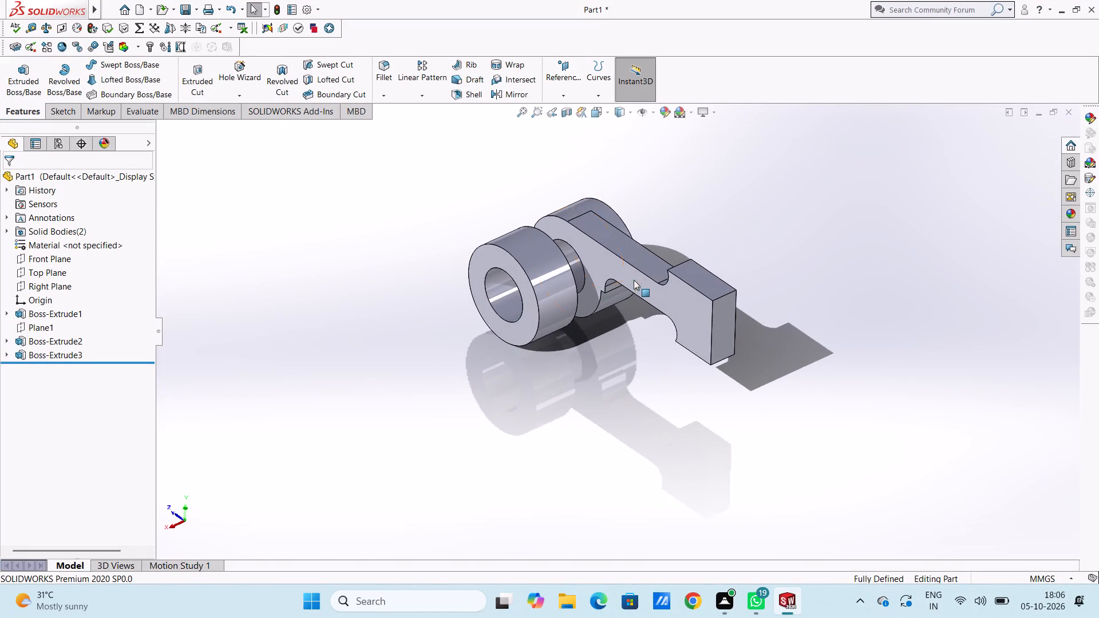
{"action": "scroll", "coordinate": [624, 272], "scroll_direction": "down", "scroll_amount": 2}
{"action": "middle_click_drag", "start_coordinate": [596, 337], "coordinate": [655, 346]}
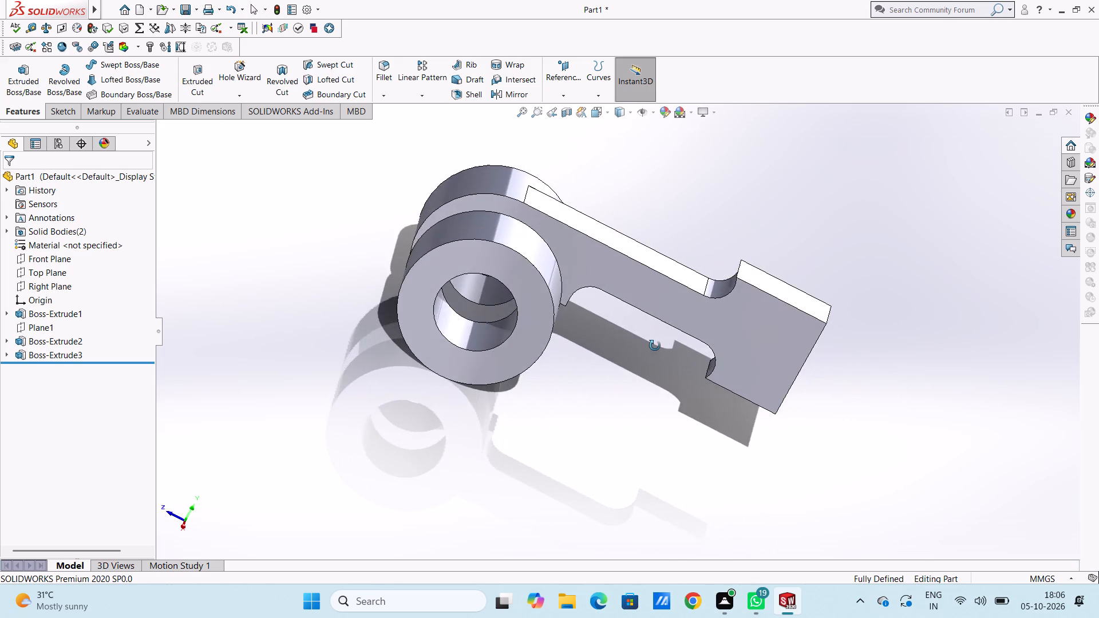
{"action": "middle_click_drag", "start_coordinate": [655, 346], "coordinate": [571, 319]}
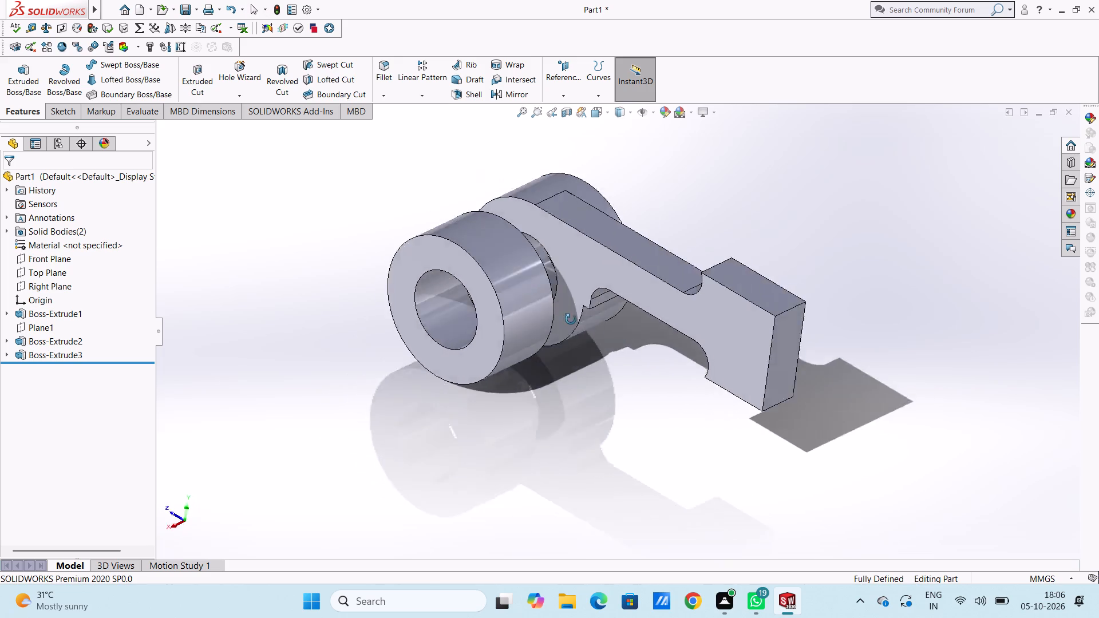
{"action": "middle_click_drag", "start_coordinate": [571, 319], "coordinate": [640, 377]}
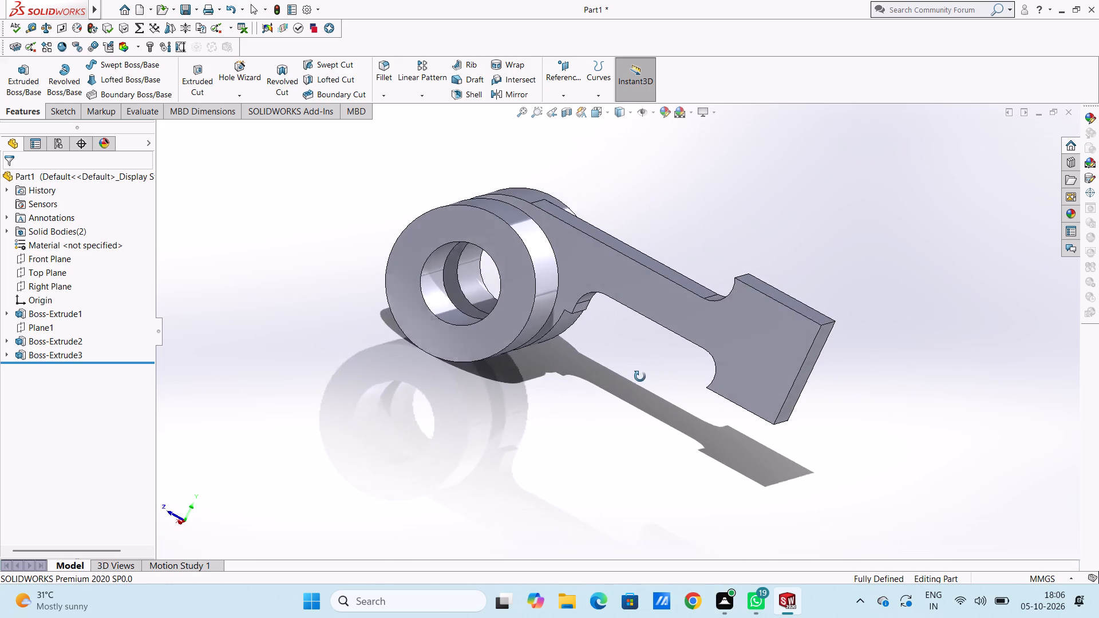
{"action": "middle_click_drag", "start_coordinate": [640, 377], "coordinate": [653, 384]}
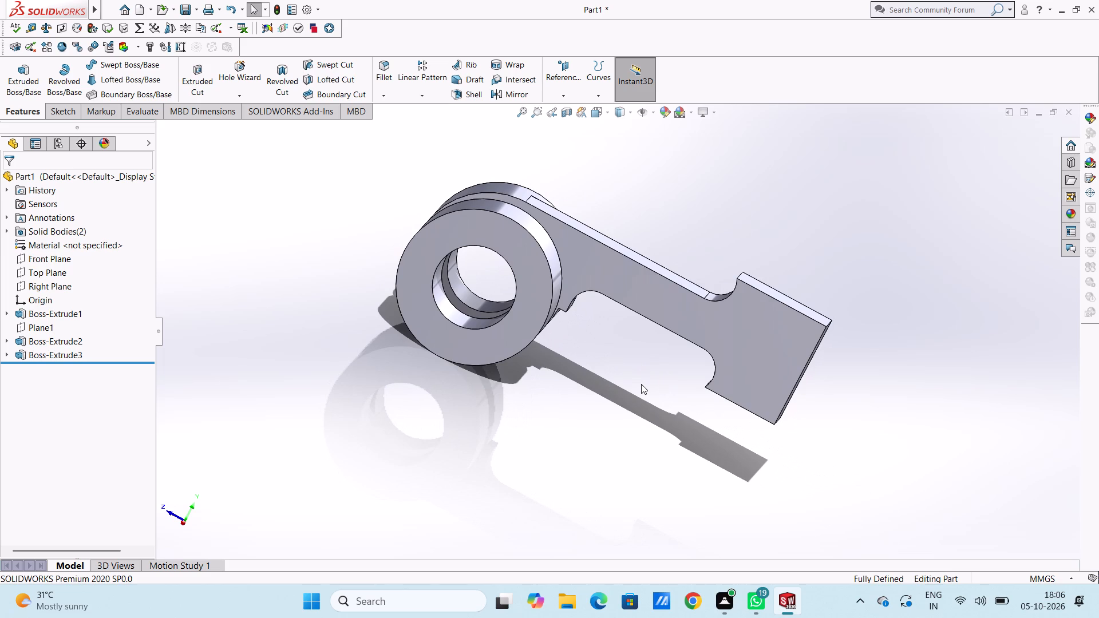
{"action": "scroll", "coordinate": [641, 384], "scroll_direction": "up", "scroll_amount": 2}
{"action": "scroll", "coordinate": [638, 403], "scroll_direction": "down", "scroll_amount": 1}
{"action": "middle_click_drag", "start_coordinate": [638, 403], "coordinate": [691, 410]}
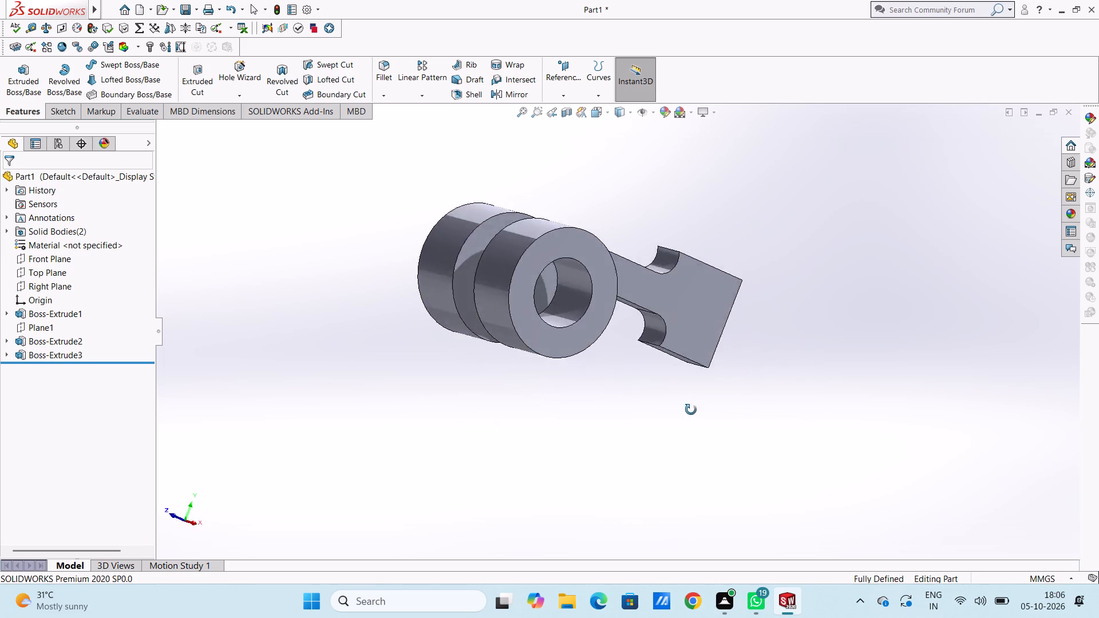
{"action": "middle_click_drag", "start_coordinate": [691, 410], "coordinate": [551, 520]}
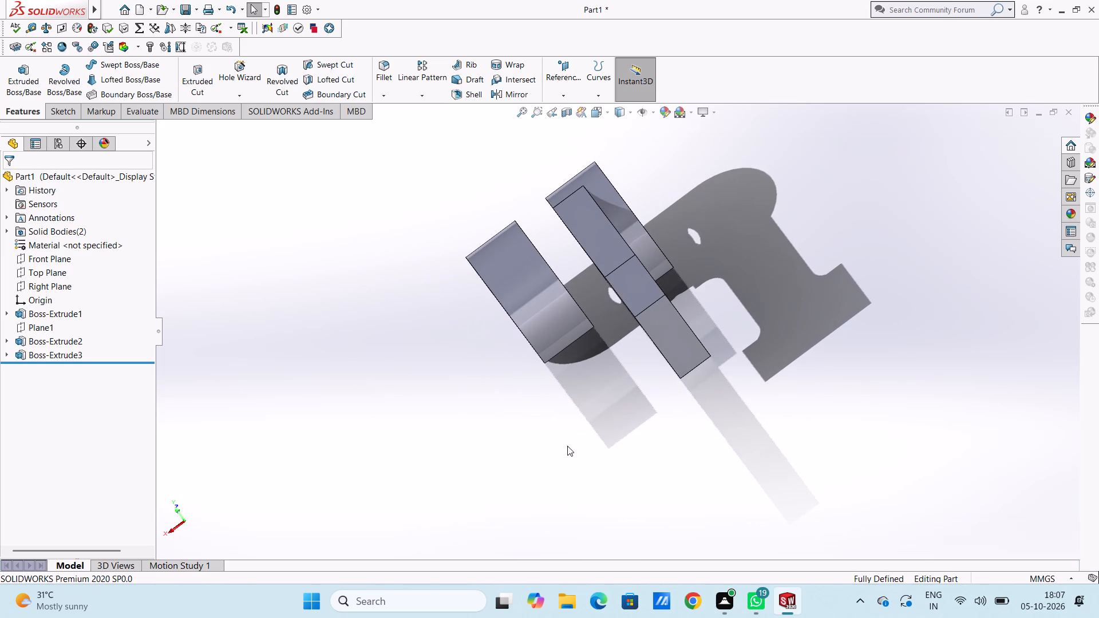
{"action": "middle_click_drag", "start_coordinate": [568, 446], "coordinate": [641, 495]}
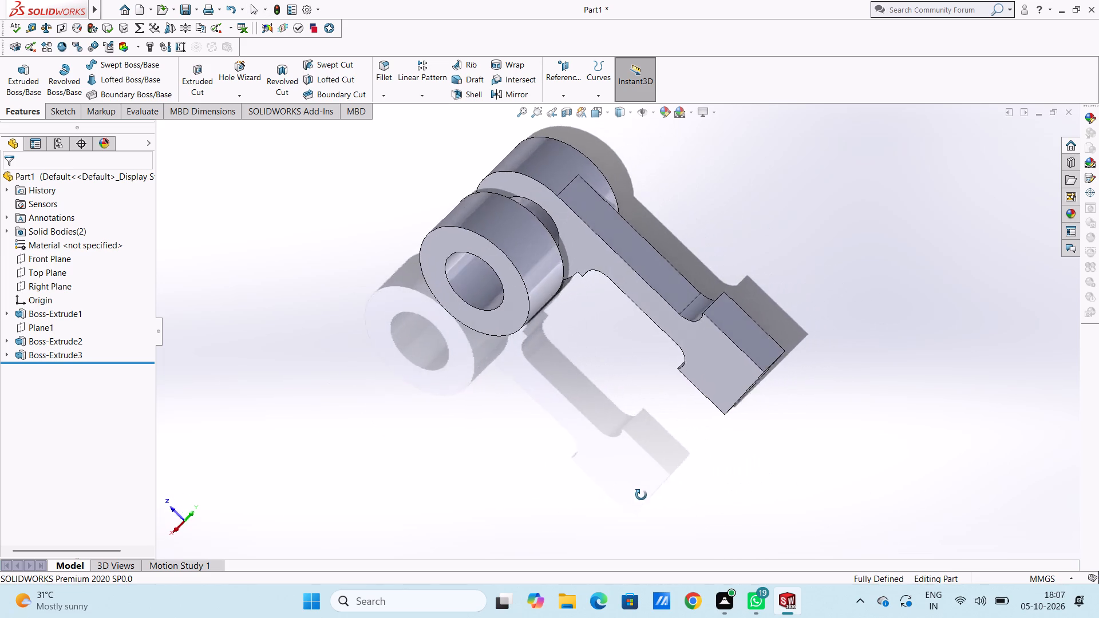
{"action": "middle_click_drag", "start_coordinate": [641, 495], "coordinate": [611, 474]}
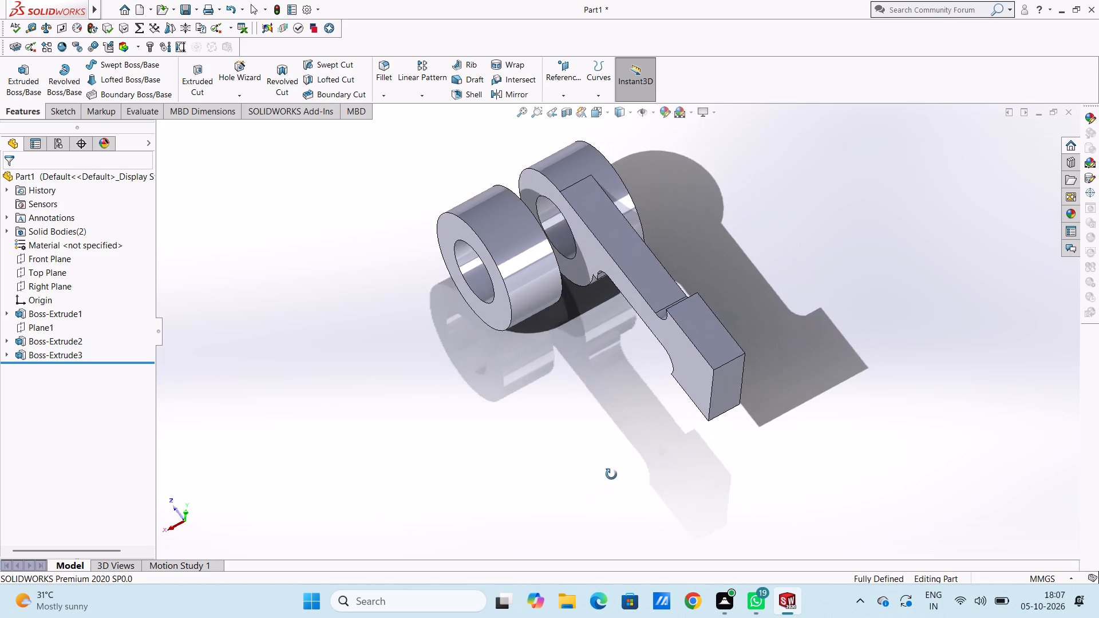
{"action": "middle_click_drag", "start_coordinate": [611, 474], "coordinate": [671, 486]}
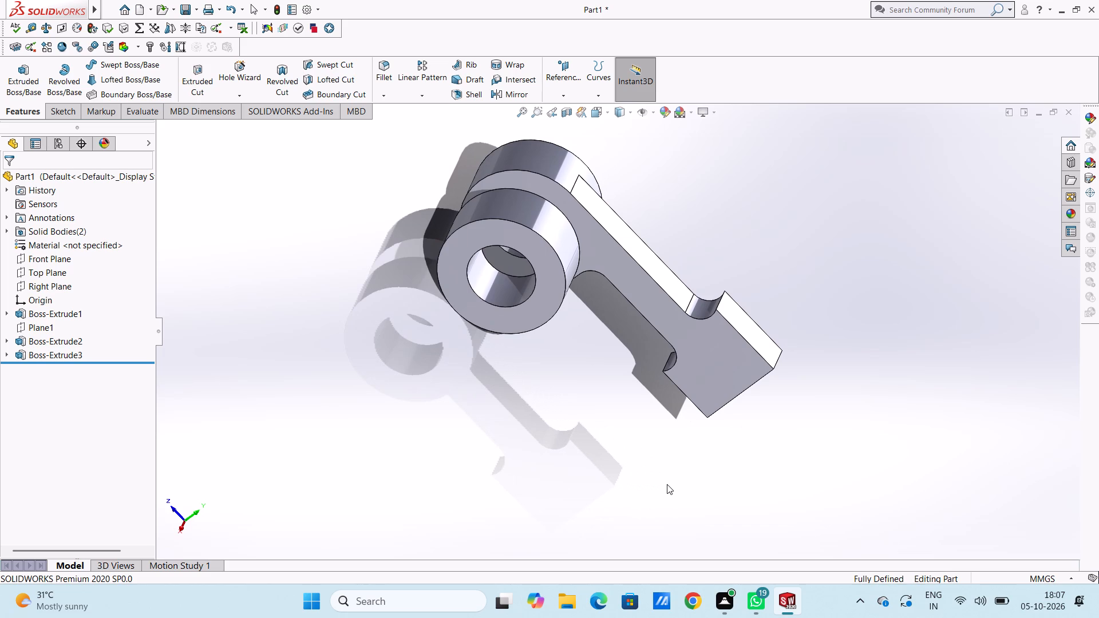
{"action": "key", "text": "ctrl+5"}
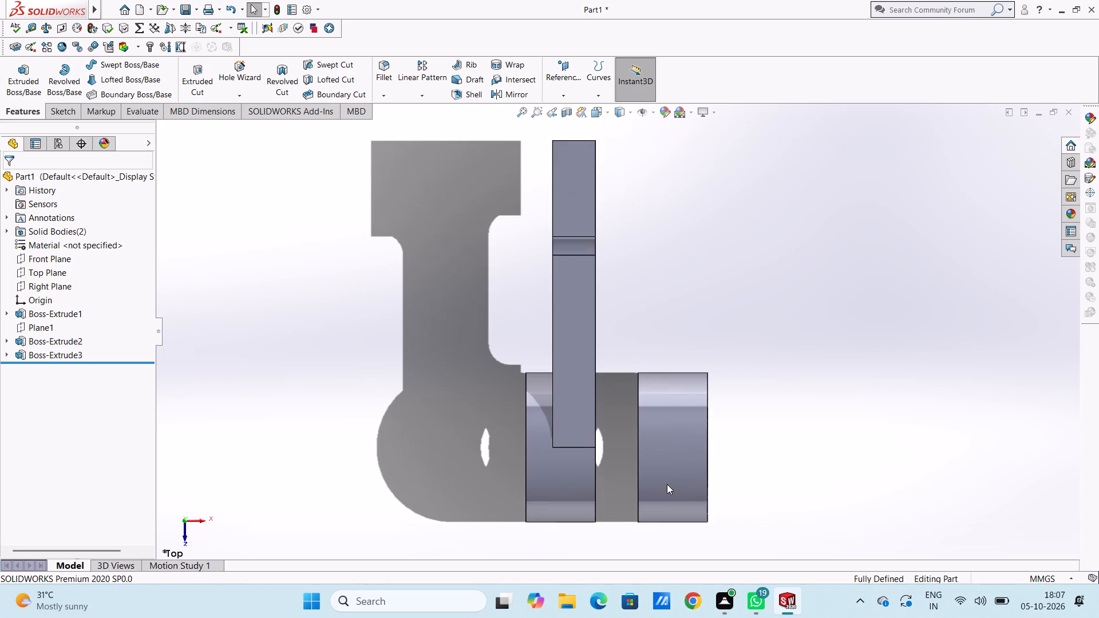
{"action": "key", "text": "ctrl+3"}
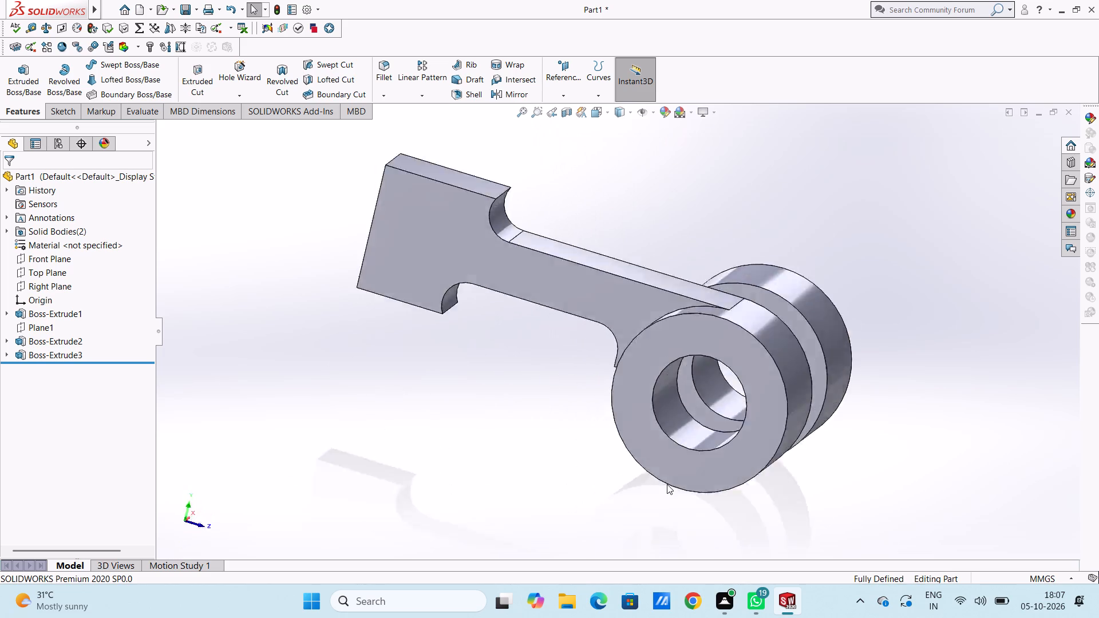
{"action": "key", "text": "ctrl+4"}
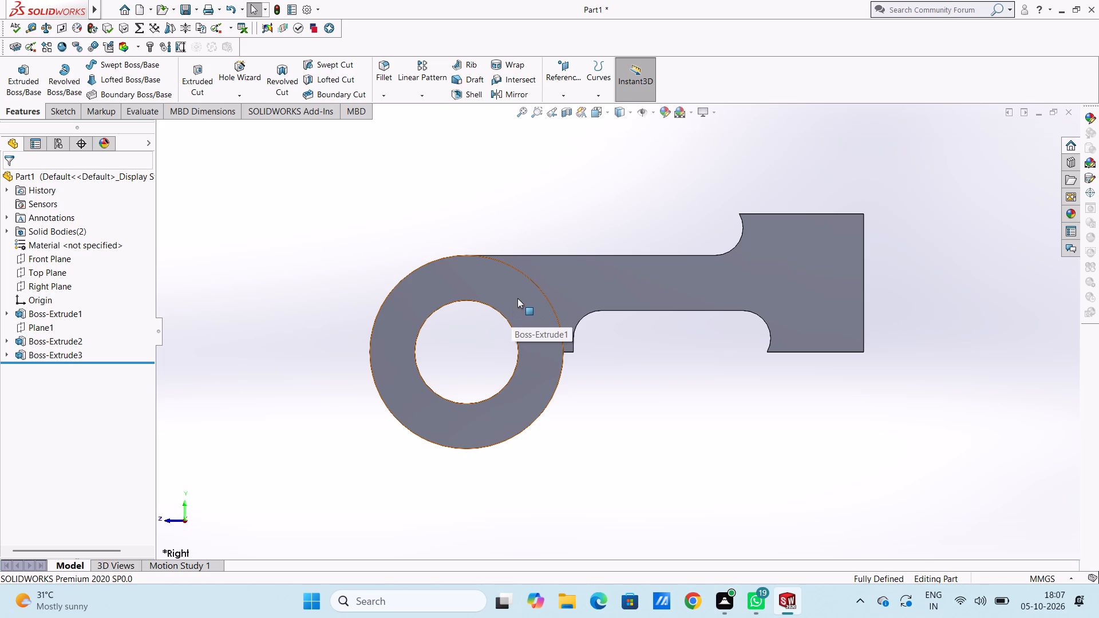
Start a new sketch on the armless ring's flat annular face that faces the ring carrying the arm.
{"action": "middle_click_drag", "start_coordinate": [562, 200], "coordinate": [563, 232]}
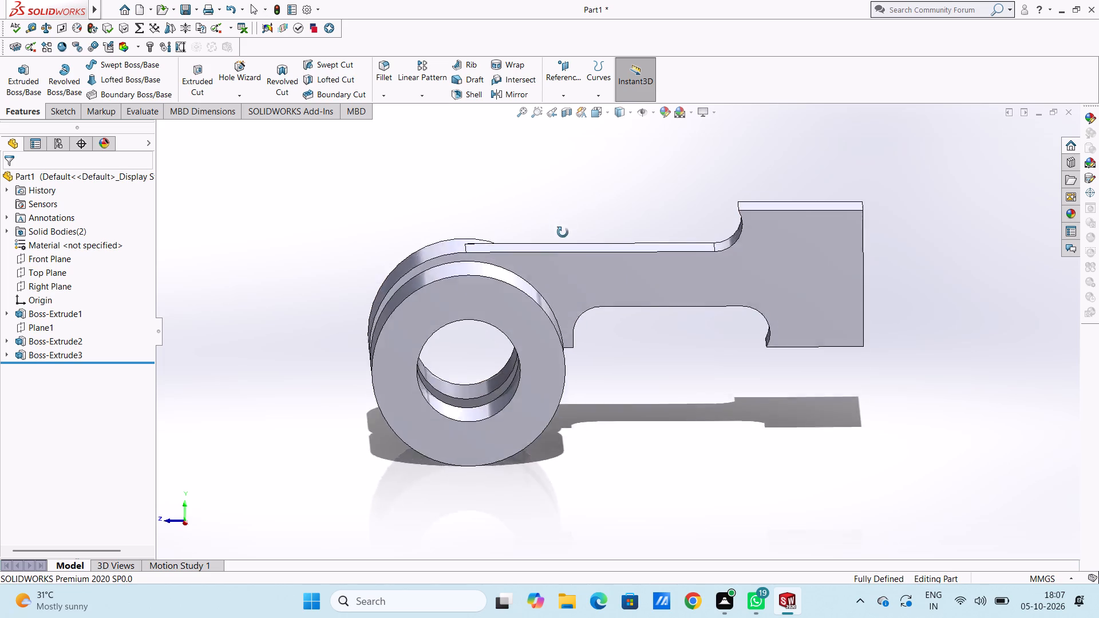
{"action": "middle_click_drag", "start_coordinate": [563, 232], "coordinate": [584, 348]}
{"action": "middle_click_drag", "start_coordinate": [665, 408], "coordinate": [748, 494]}
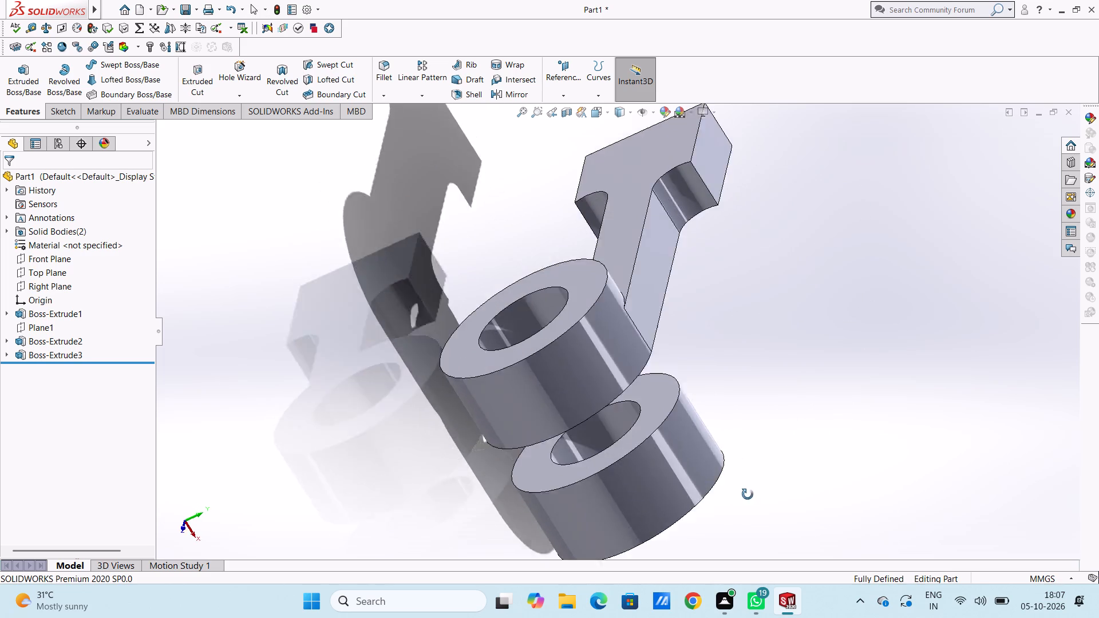
{"action": "middle_click_drag", "start_coordinate": [748, 494], "coordinate": [758, 520]}
{"action": "left_click", "coordinate": [686, 416]}
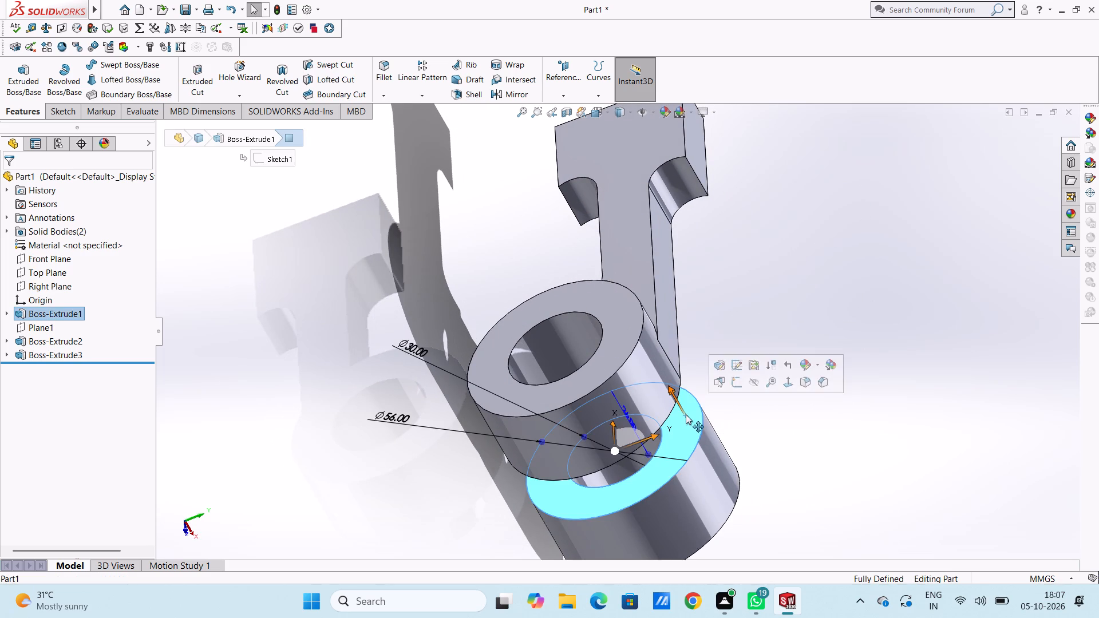
{"action": "left_click", "coordinate": [733, 383]}
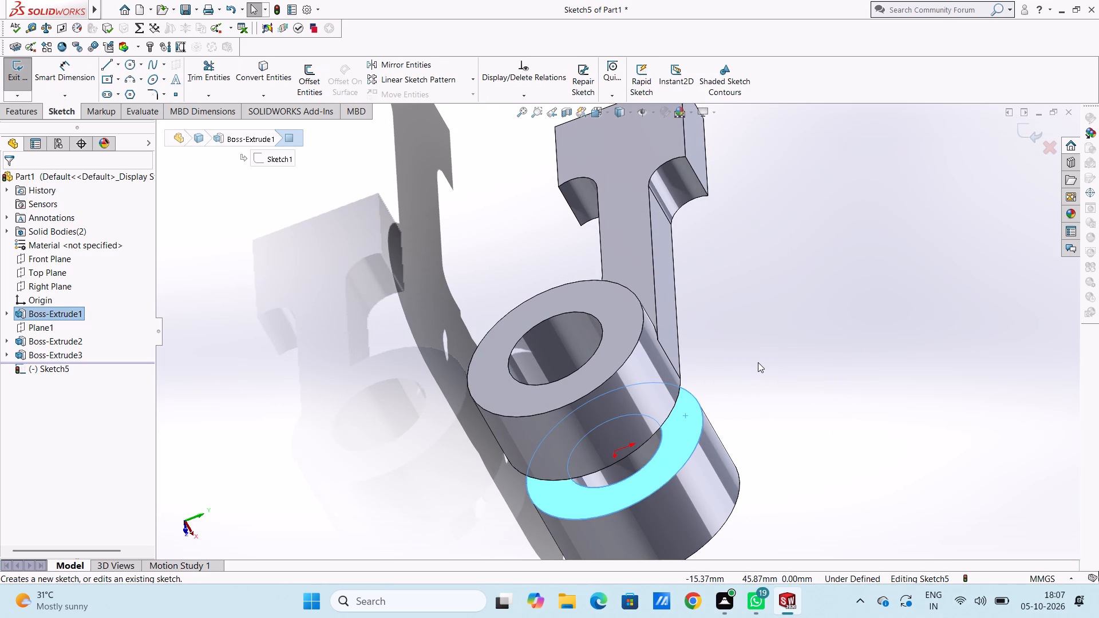
{"action": "key", "text": "ctrl+4"}
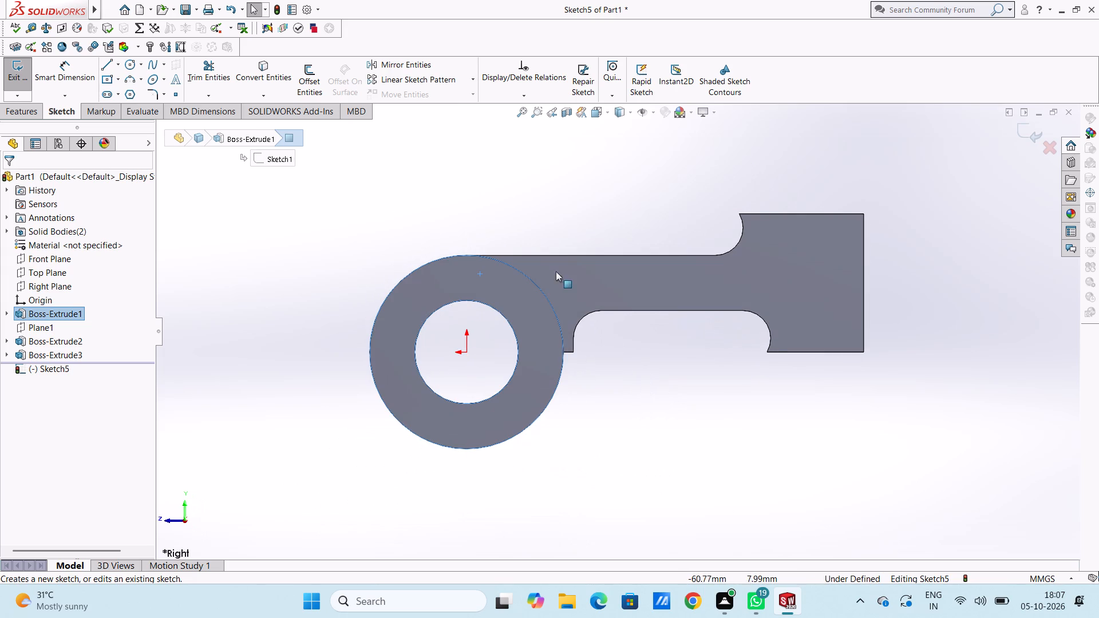
{"action": "left_click", "coordinate": [353, 217]}
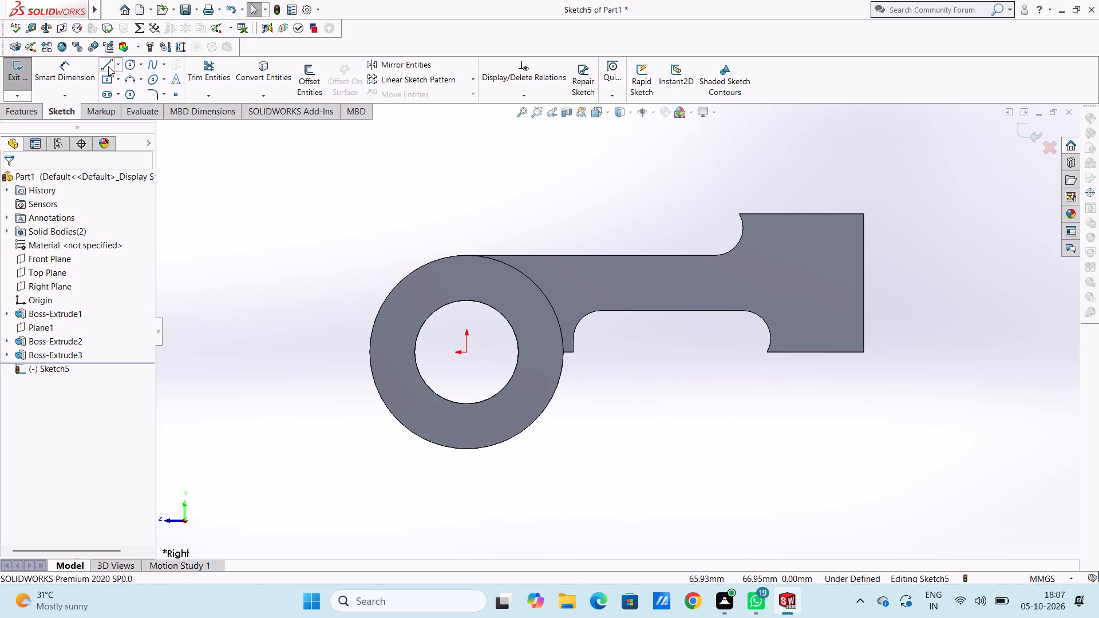
Sketch a horizontal line from the ring's top quadrant point along the existing arm's upper edge to the start of the upper fillet.
{"action": "left_click", "coordinate": [108, 66]}
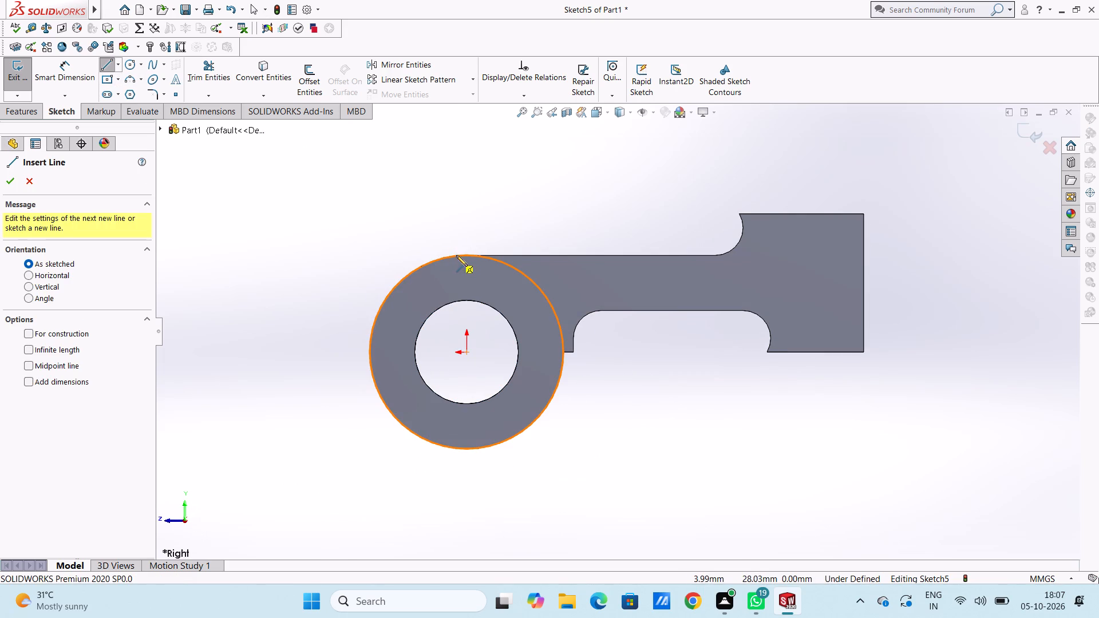
{"action": "left_click", "coordinate": [467, 256]}
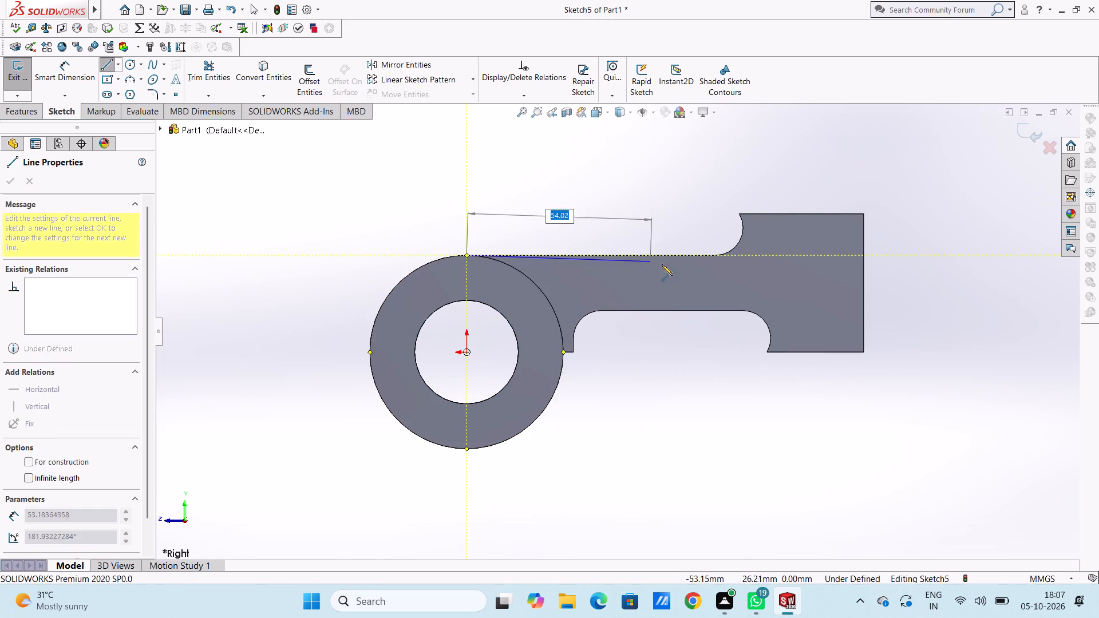
{"action": "left_click", "coordinate": [715, 255]}
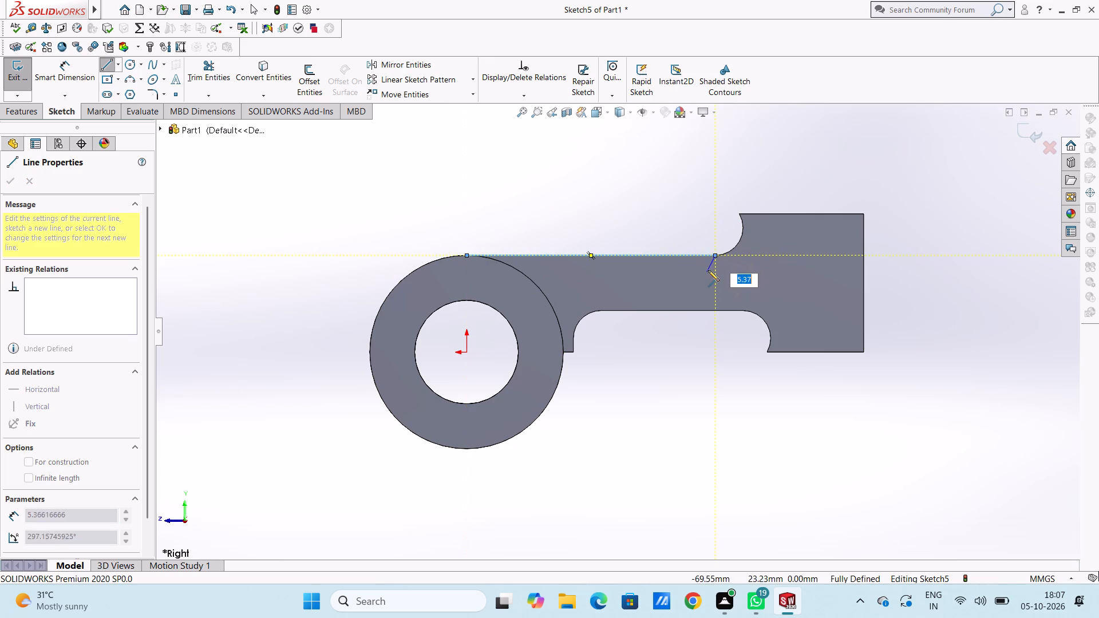
{"action": "key", "text": "Escape"}
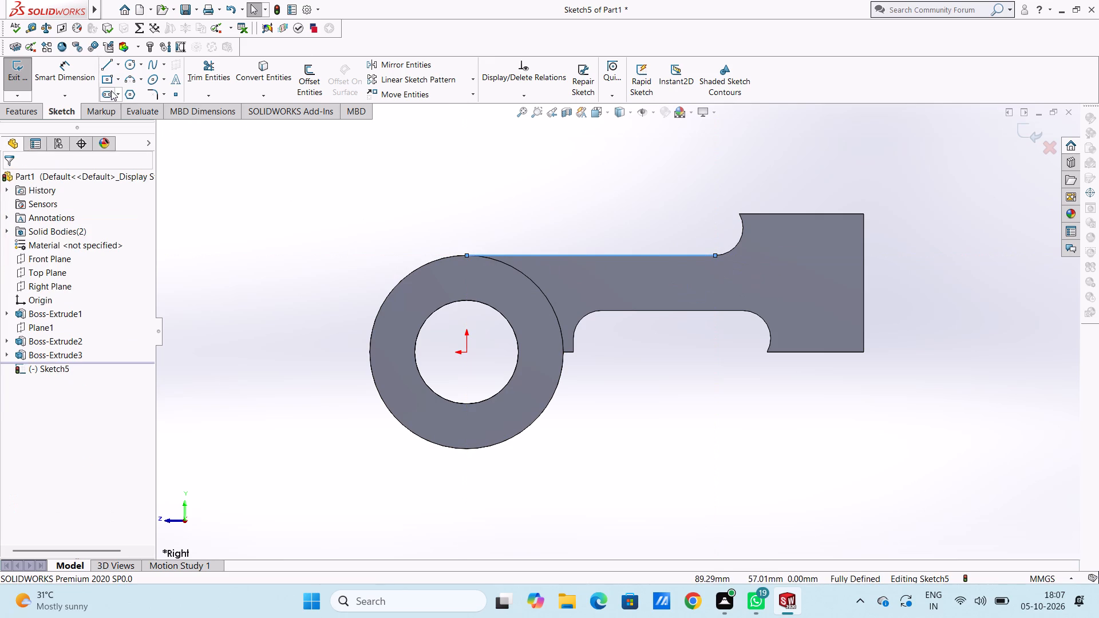
Trace the existing arm's upper 8 mm fillet with a three-point arc from the line's end to the end block's top corner.
{"action": "left_click", "coordinate": [125, 82]}
{"action": "left_click", "coordinate": [715, 257]}
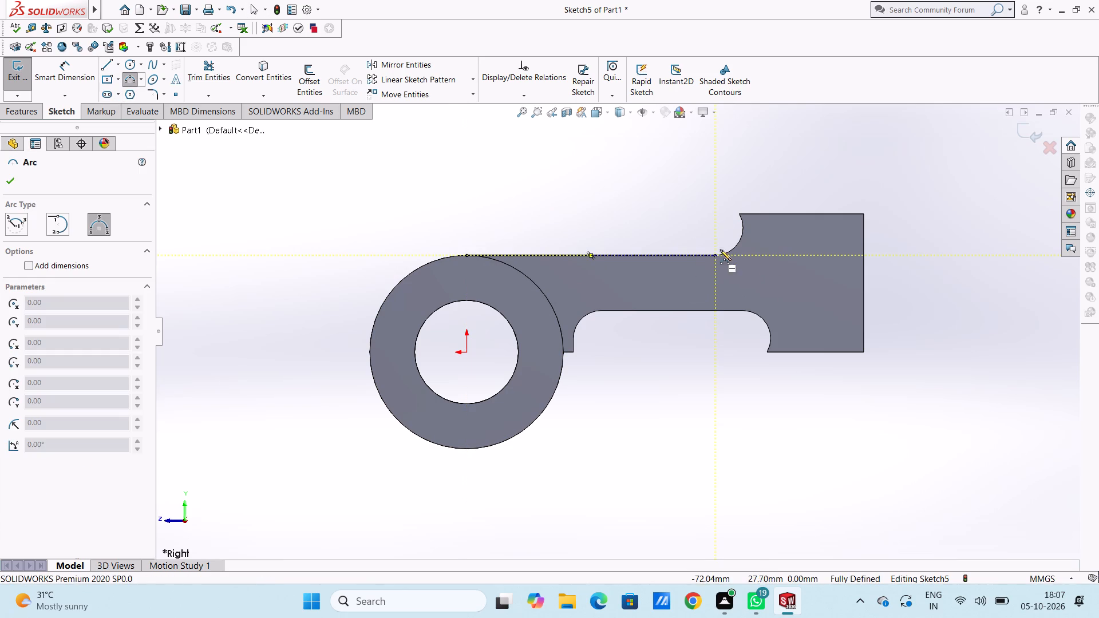
{"action": "left_click", "coordinate": [739, 213]}
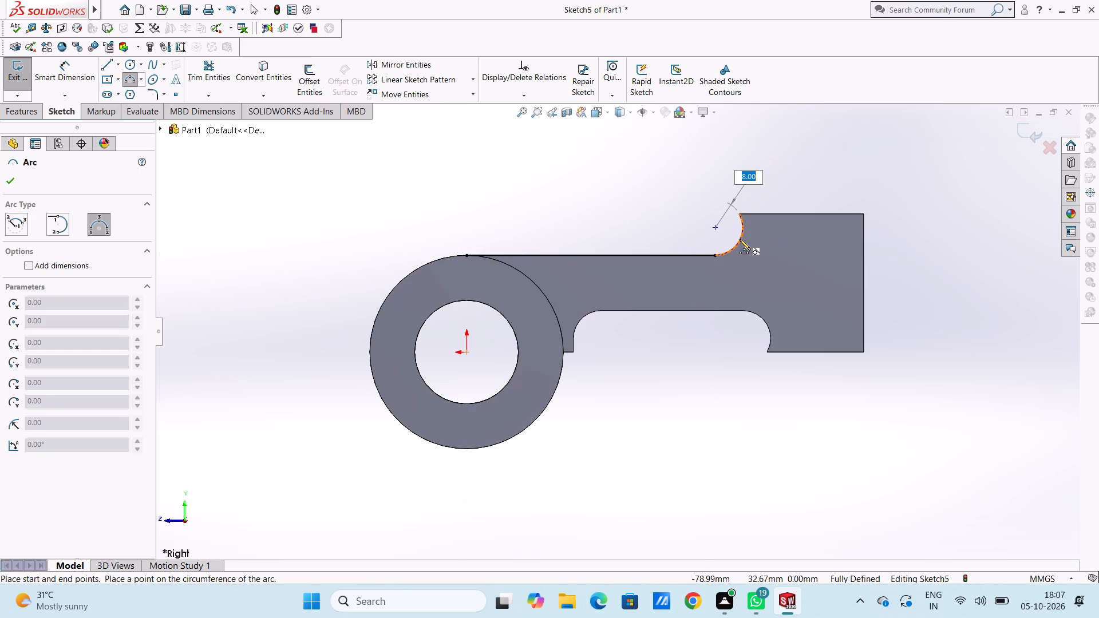
{"action": "left_click", "coordinate": [740, 239]}
{"action": "key", "text": "Escape"}
{"action": "key", "text": "Escape"}
{"action": "key", "text": "Escape"}
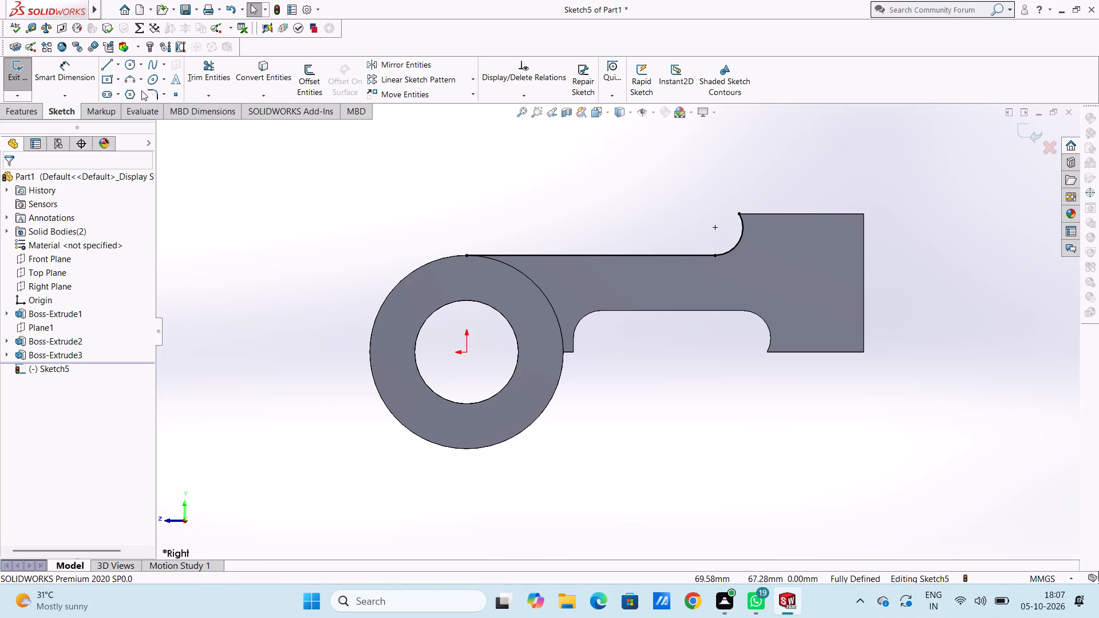
Outline the arm's end block with a 36 mm top line, a vertical end line and a 28 mm bottom line.
{"action": "left_click", "coordinate": [109, 66]}
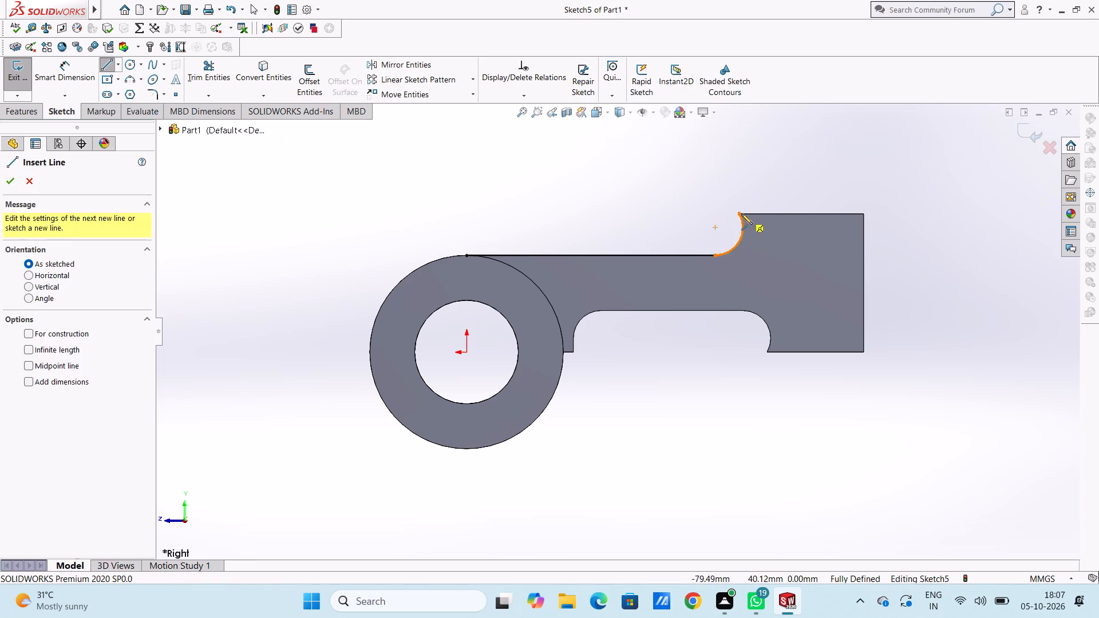
{"action": "left_click", "coordinate": [738, 212]}
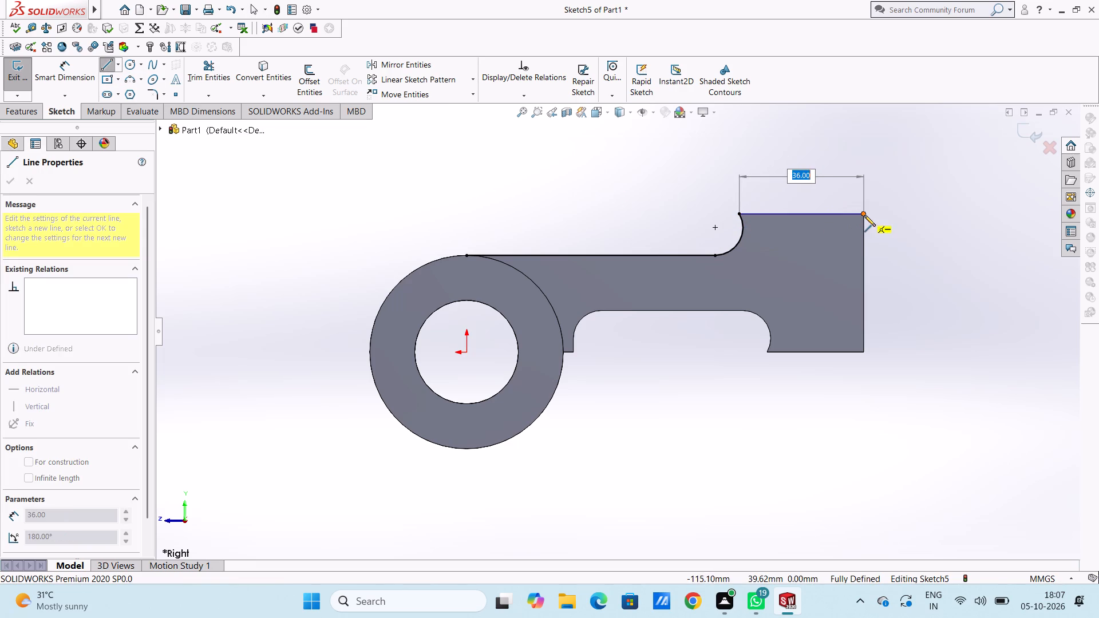
{"action": "left_click", "coordinate": [864, 215]}
{"action": "left_click", "coordinate": [863, 352]}
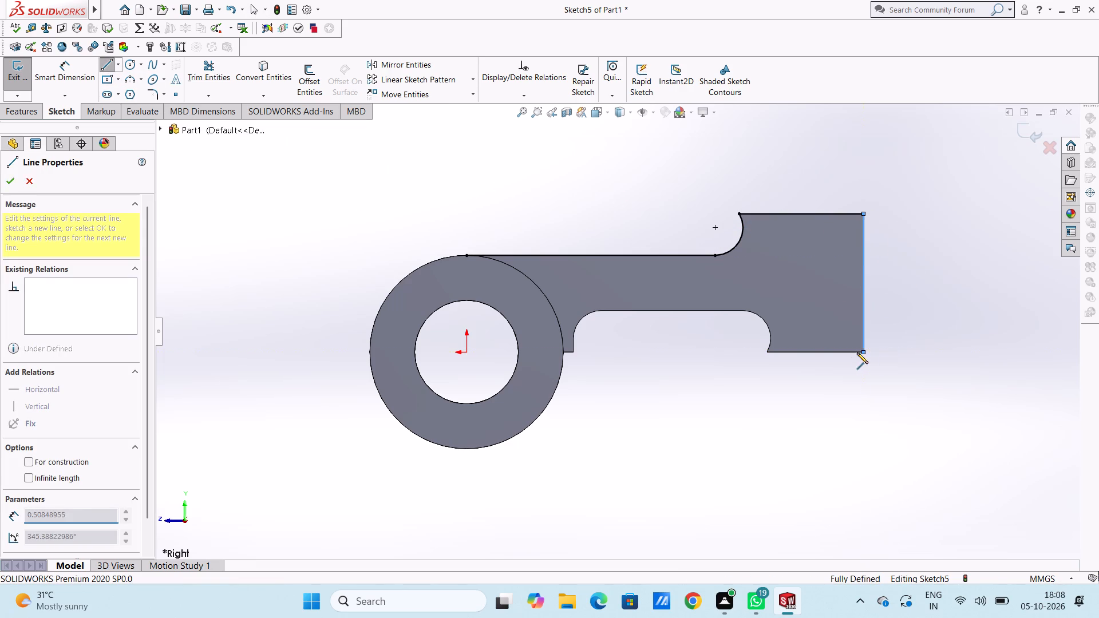
{"action": "left_click", "coordinate": [766, 354]}
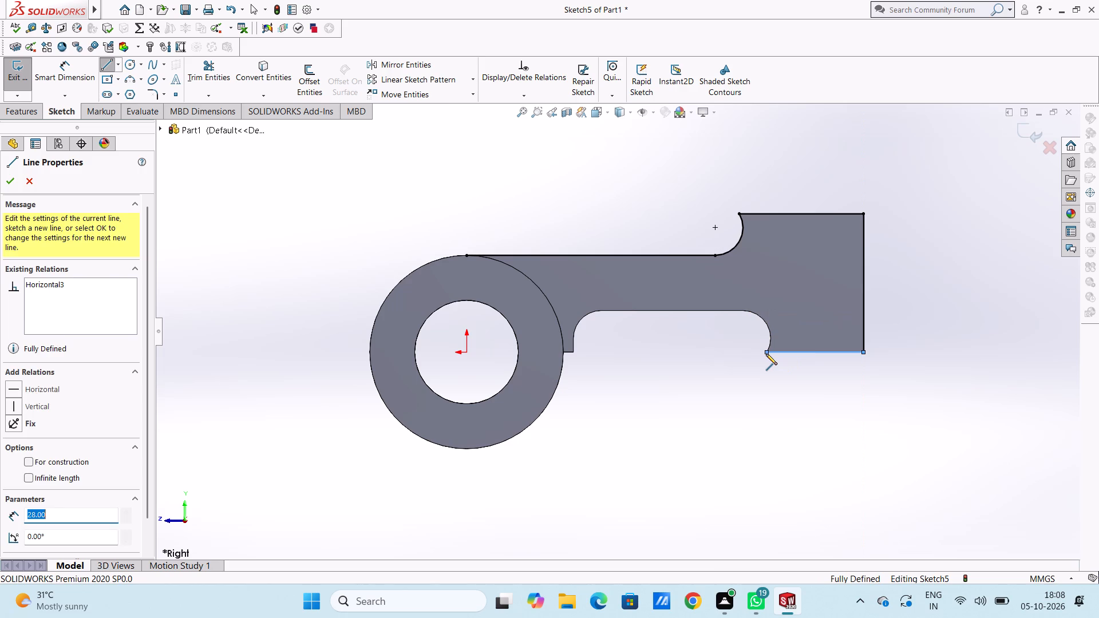
{"action": "key", "text": "Escape"}
{"action": "key", "text": "Escape"}
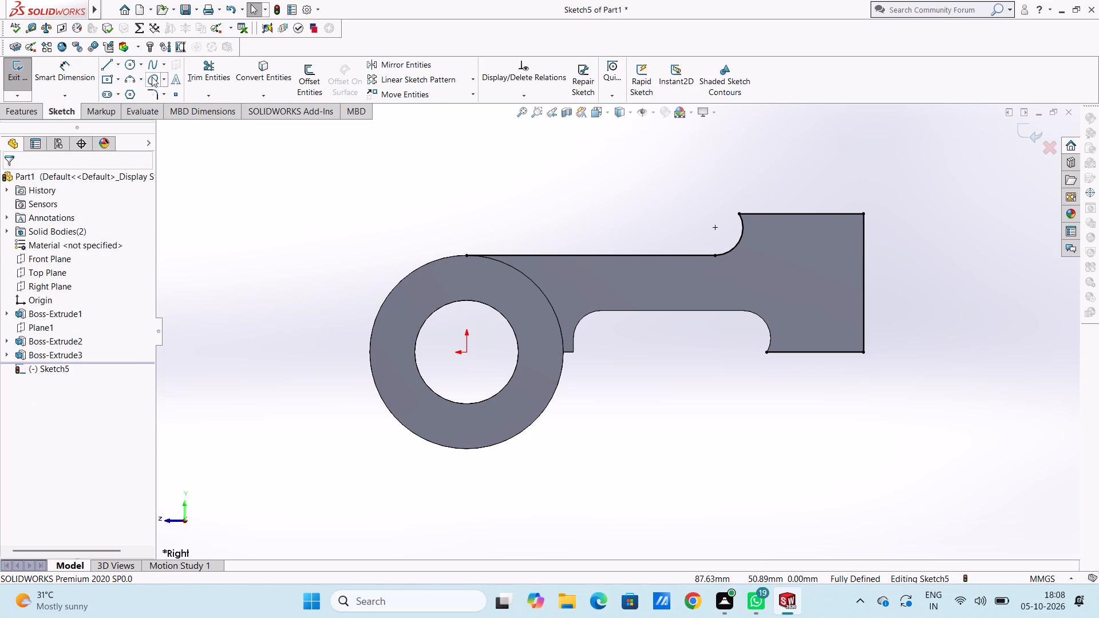
Trace the lower fillet beside the end block with a three-point arc from the bottom line to the arm's underside.
{"action": "left_click", "coordinate": [132, 77]}
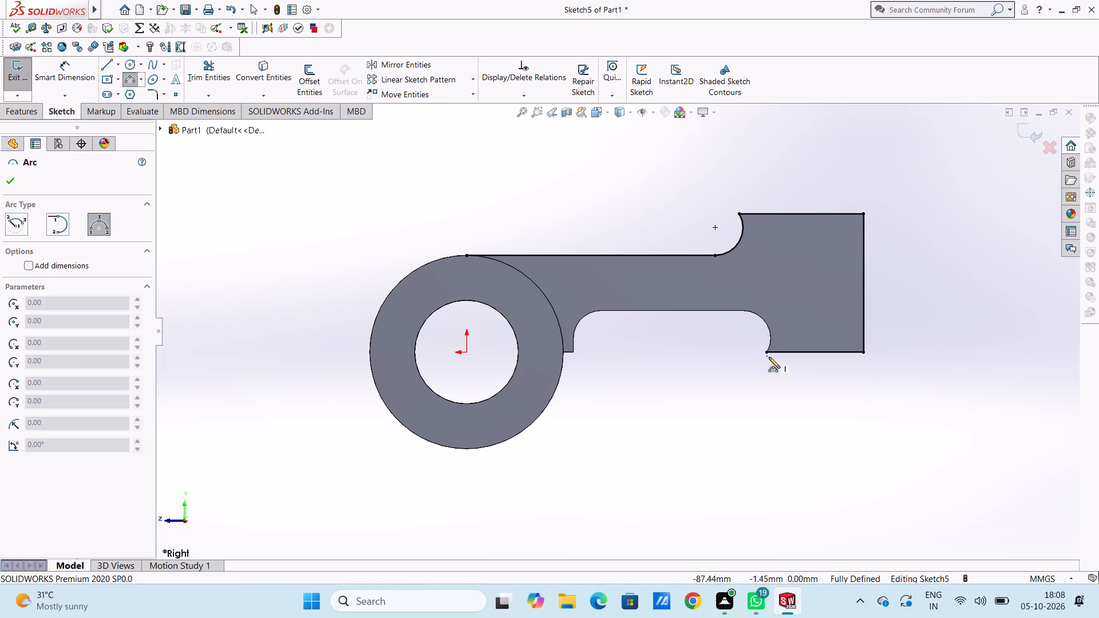
{"action": "left_click", "coordinate": [767, 353]}
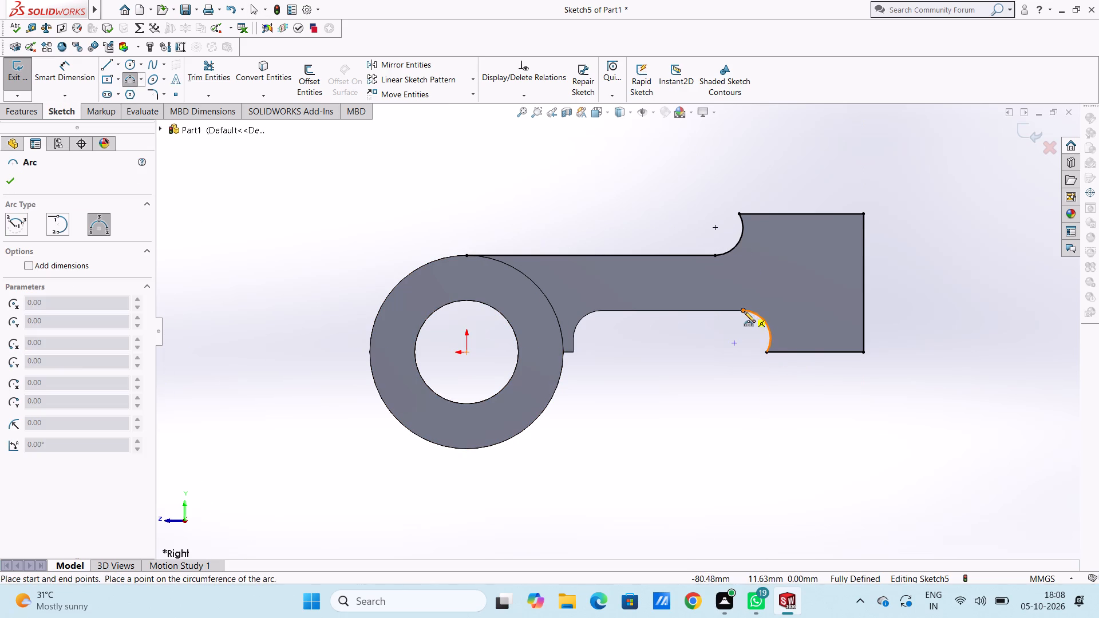
{"action": "left_click", "coordinate": [744, 311]}
{"action": "left_click", "coordinate": [757, 314]}
{"action": "key", "text": "Escape"}
{"action": "key", "text": "Escape"}
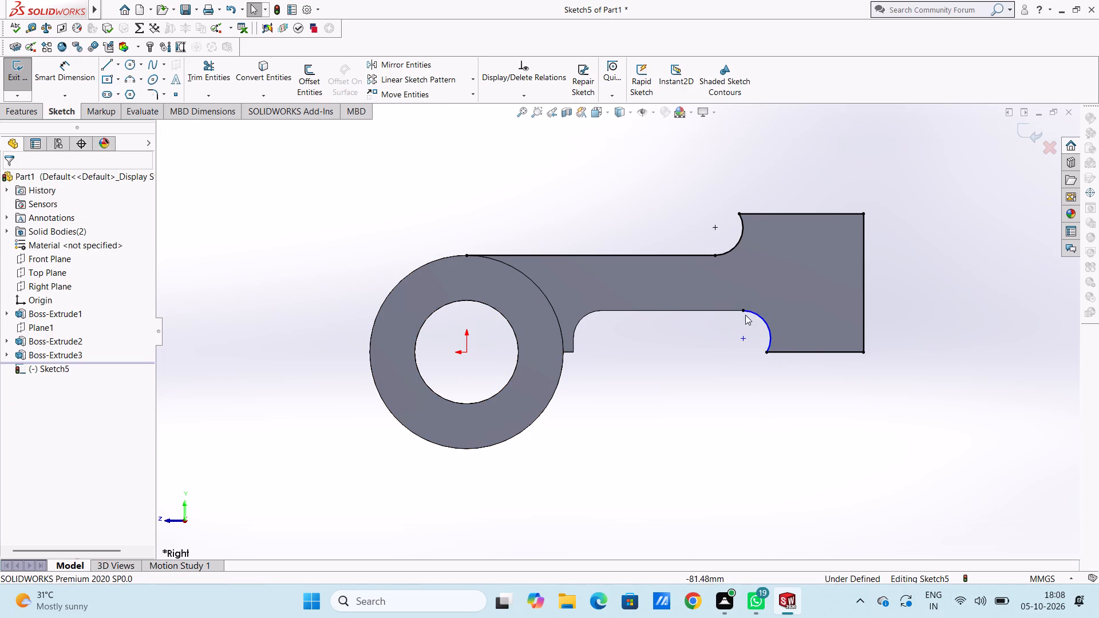
{"action": "key", "text": "Escape"}
Sketch a horizontal line about 41 mm long along the arm's underside between the two lower fillets.
{"action": "left_click", "coordinate": [110, 68]}
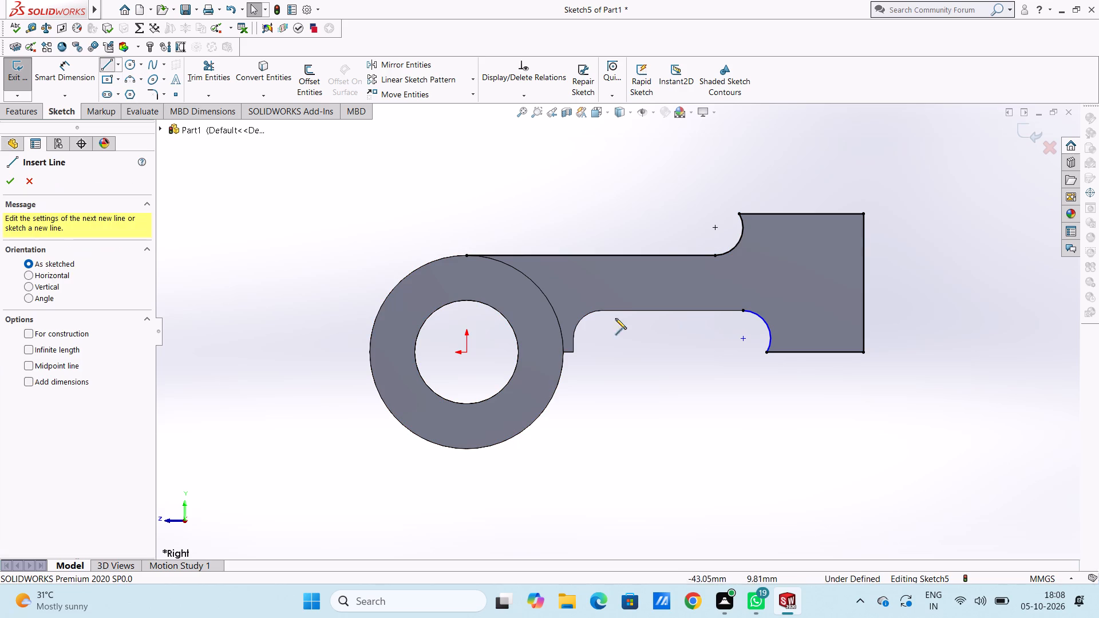
{"action": "left_click", "coordinate": [742, 314]}
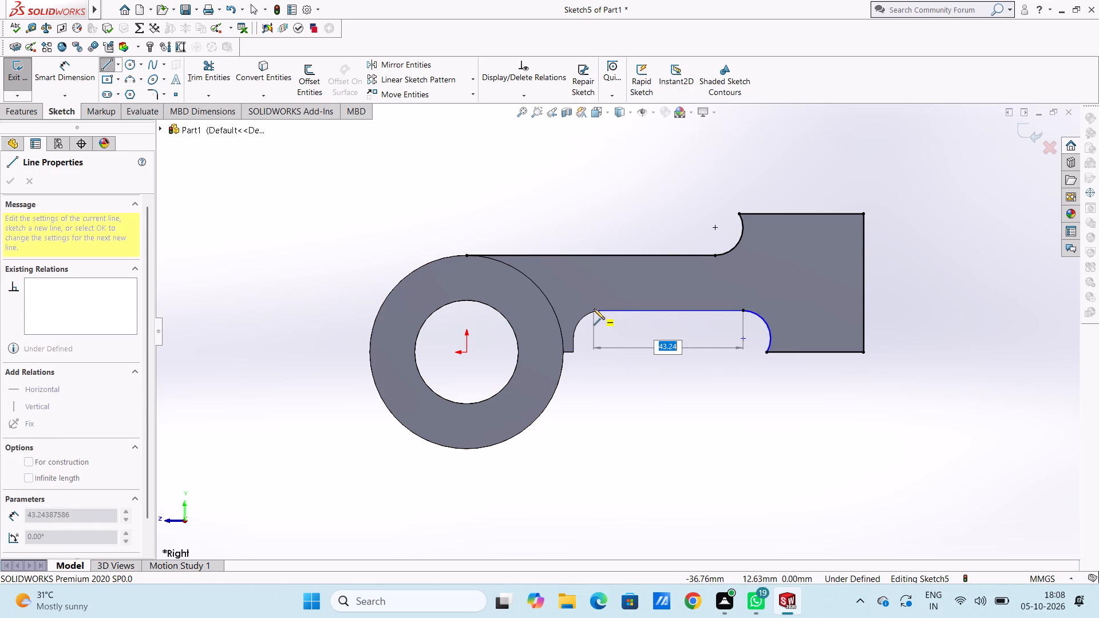
{"action": "left_click", "coordinate": [600, 311]}
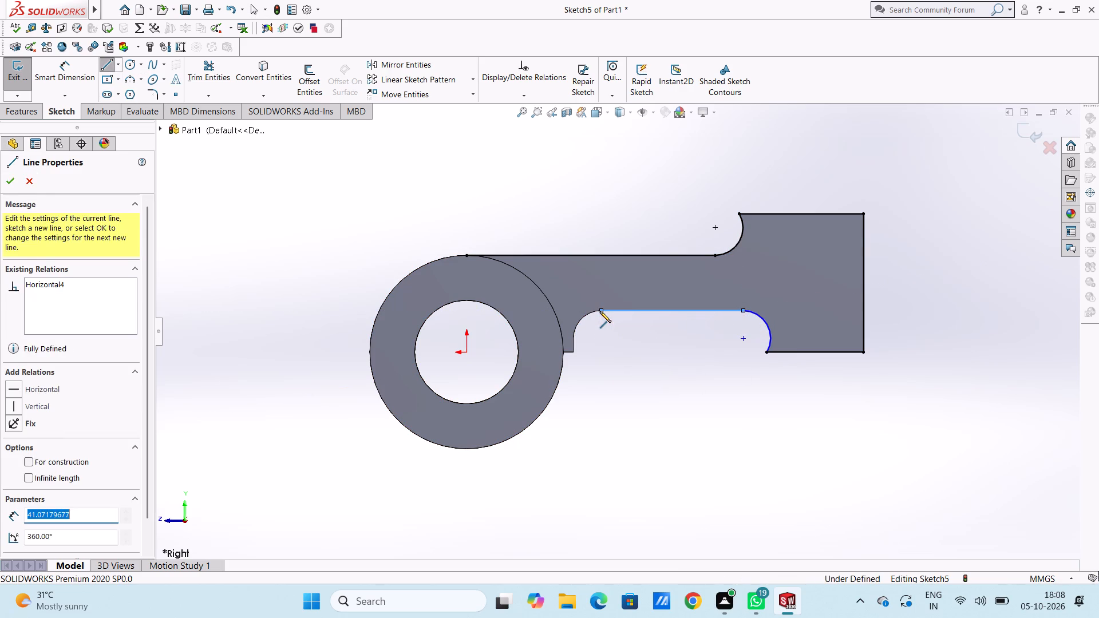
{"action": "key", "text": "Escape"}
{"action": "key", "text": "Escape"}
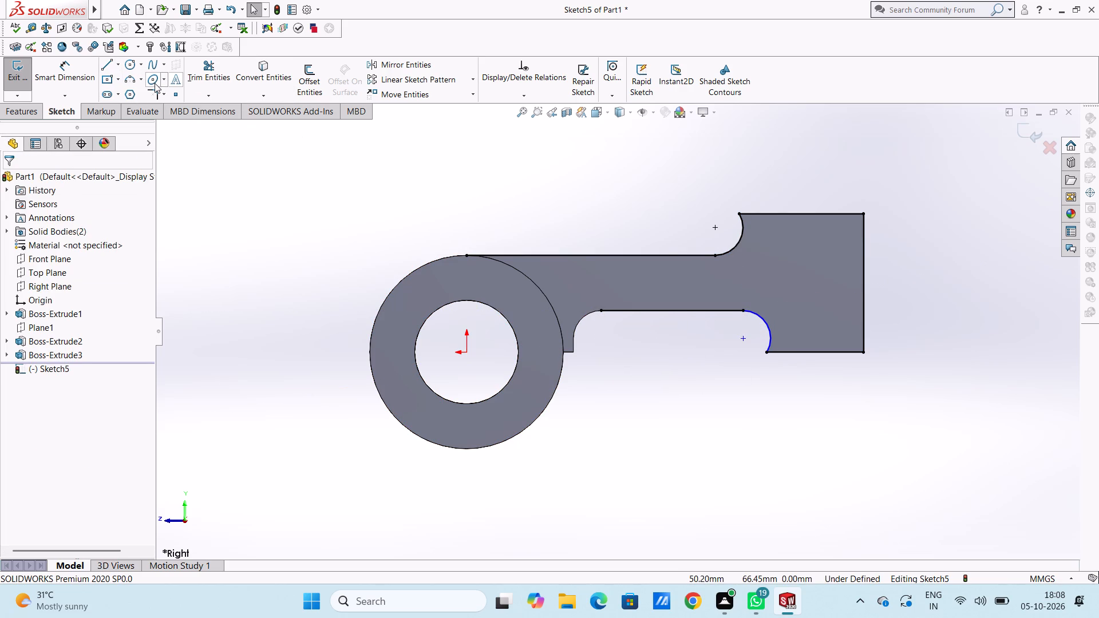
Trace the lower fillet nearest the ring with a three-point arc from the underside line to the short vertical edge.
{"action": "left_click", "coordinate": [129, 75]}
{"action": "left_click", "coordinate": [600, 309]}
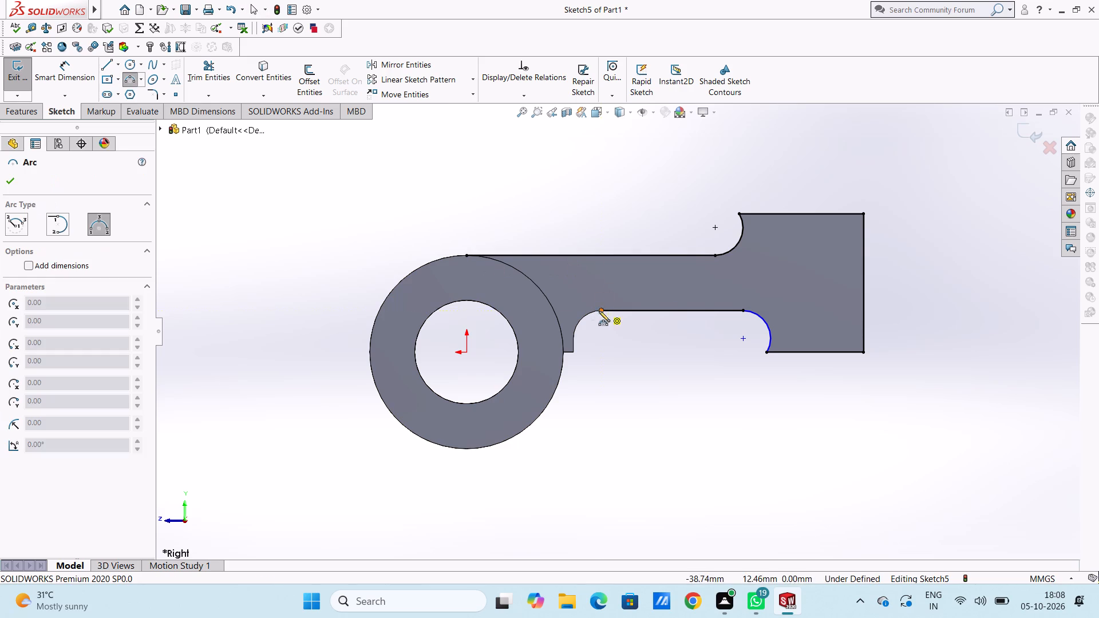
{"action": "left_click", "coordinate": [573, 339]}
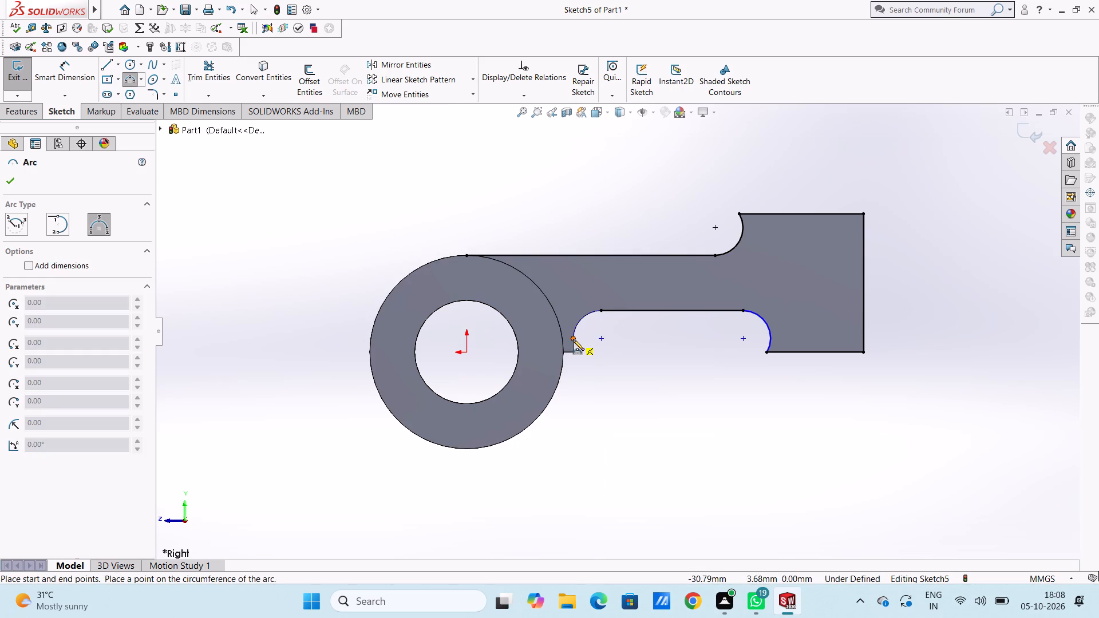
{"action": "left_click", "coordinate": [580, 324]}
{"action": "key", "text": "Escape"}
{"action": "key", "text": "Escape"}
{"action": "key", "text": "Escape"}
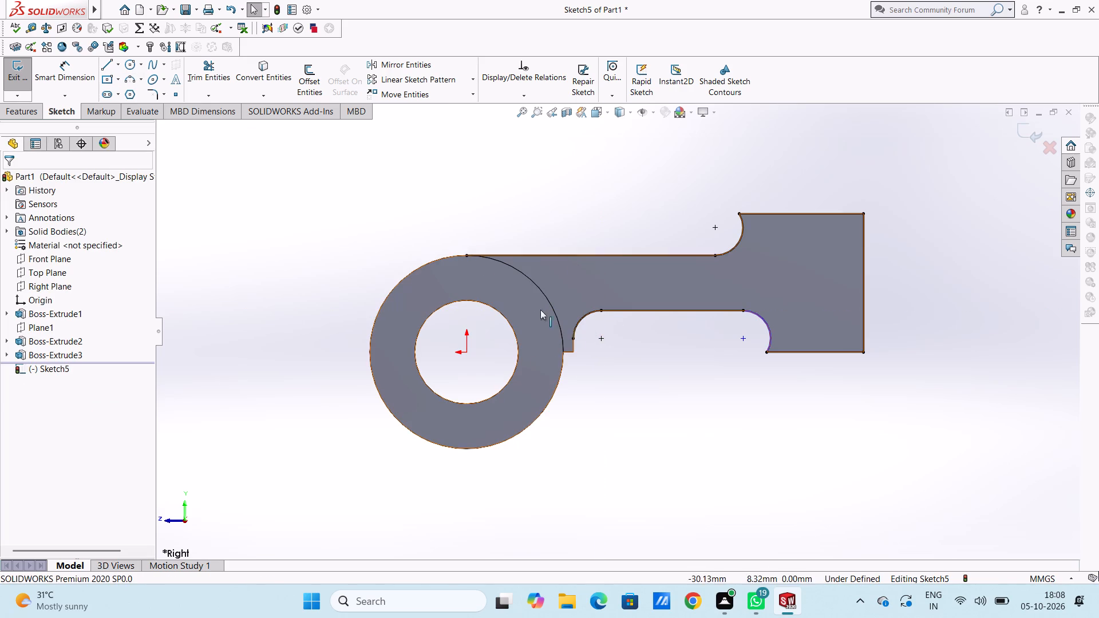
Sketch a horizontal line from the bore's quadrant point past the ring's outer edge, joined by a short vertical line to the fillet arc.
{"action": "left_click", "coordinate": [110, 69]}
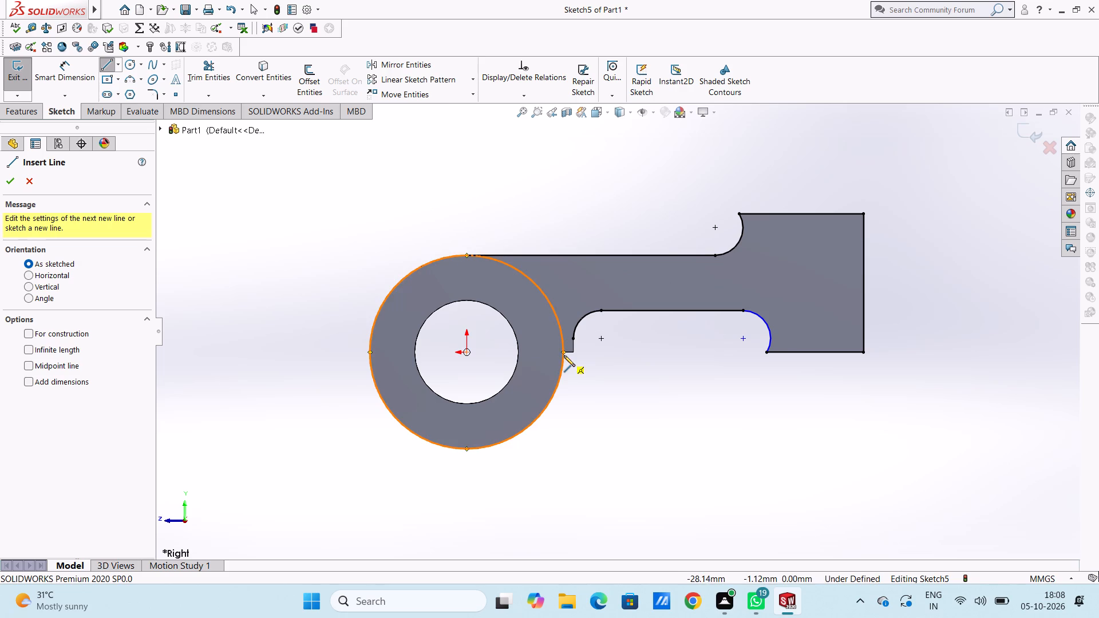
{"action": "left_click", "coordinate": [519, 353]}
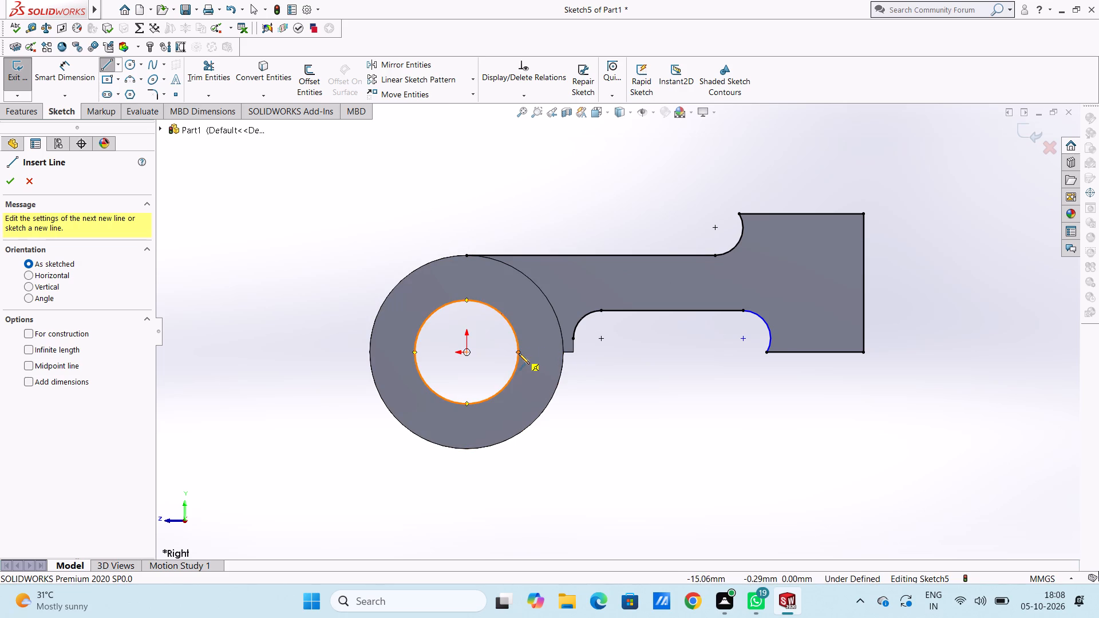
{"action": "left_click", "coordinate": [575, 352]}
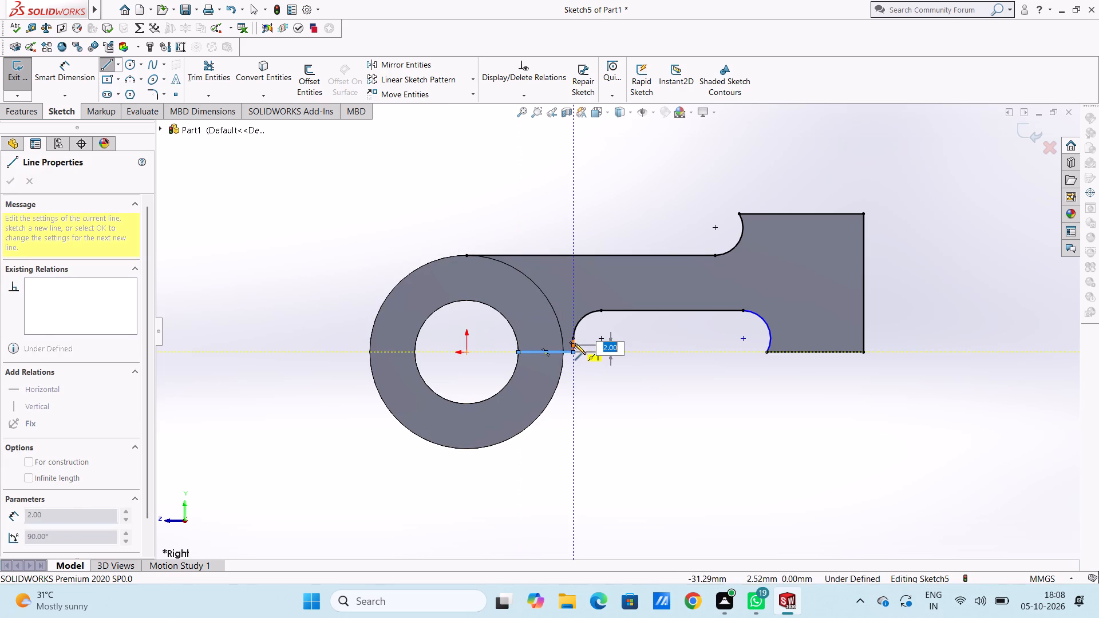
{"action": "left_click", "coordinate": [575, 340]}
{"action": "key", "text": "Escape"}
{"action": "key", "text": "Escape"}
{"action": "key", "text": "Escape"}
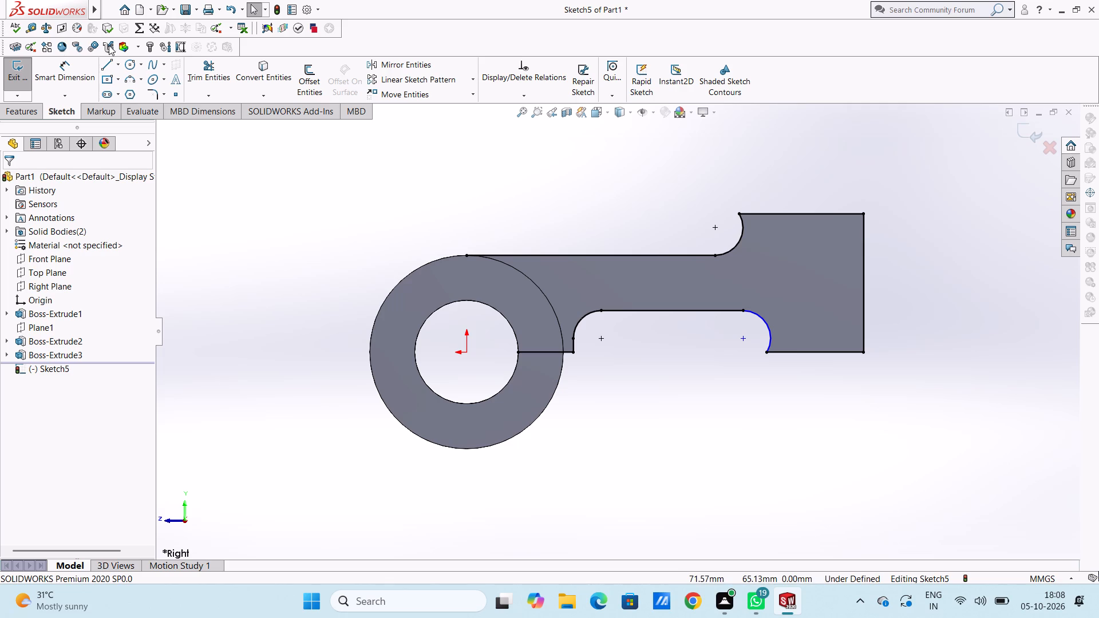
Sketch a circle centred on the origin that matches the ring's bore edge.
{"action": "left_click", "coordinate": [132, 65]}
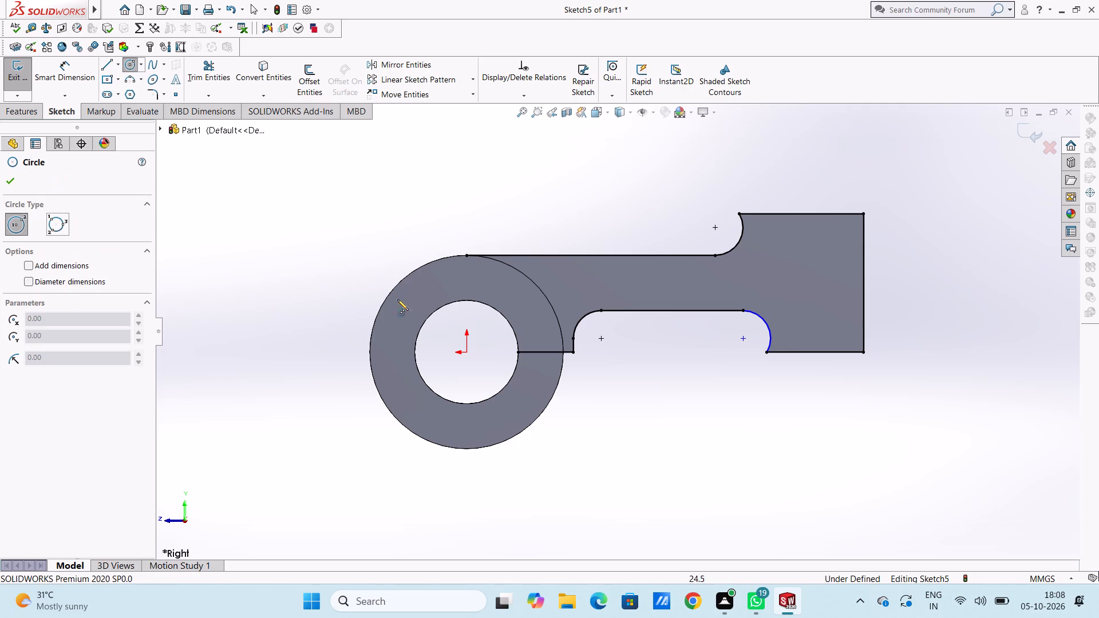
{"action": "left_click", "coordinate": [467, 351]}
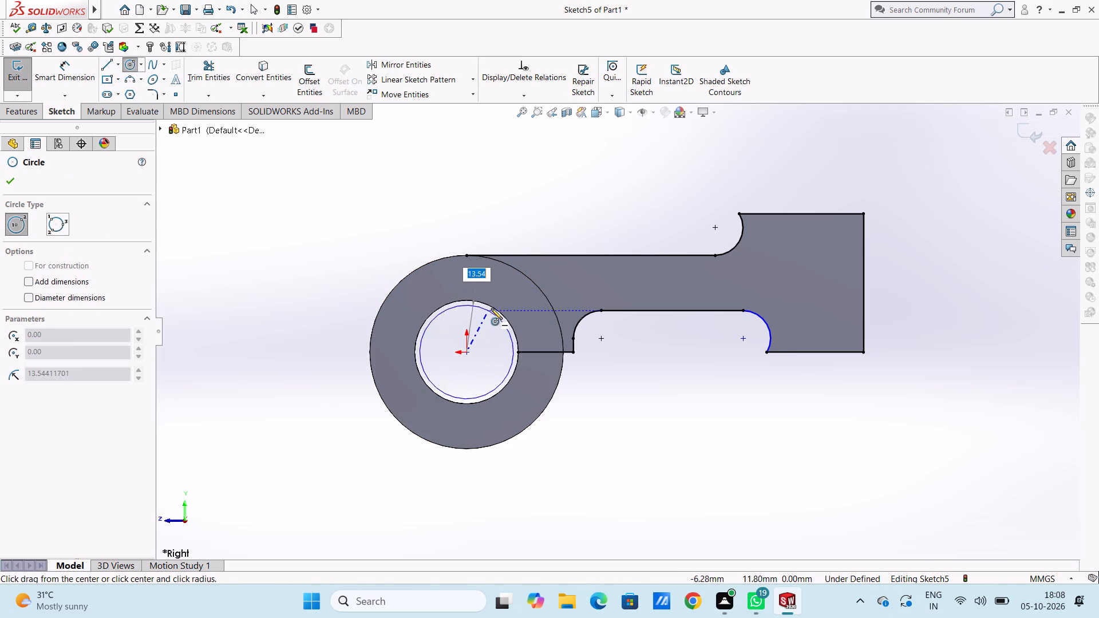
{"action": "left_click", "coordinate": [493, 307]}
{"action": "key", "text": "Escape"}
{"action": "key", "text": "Escape"}
{"action": "key", "text": "Escape"}
{"action": "key", "text": "Escape"}
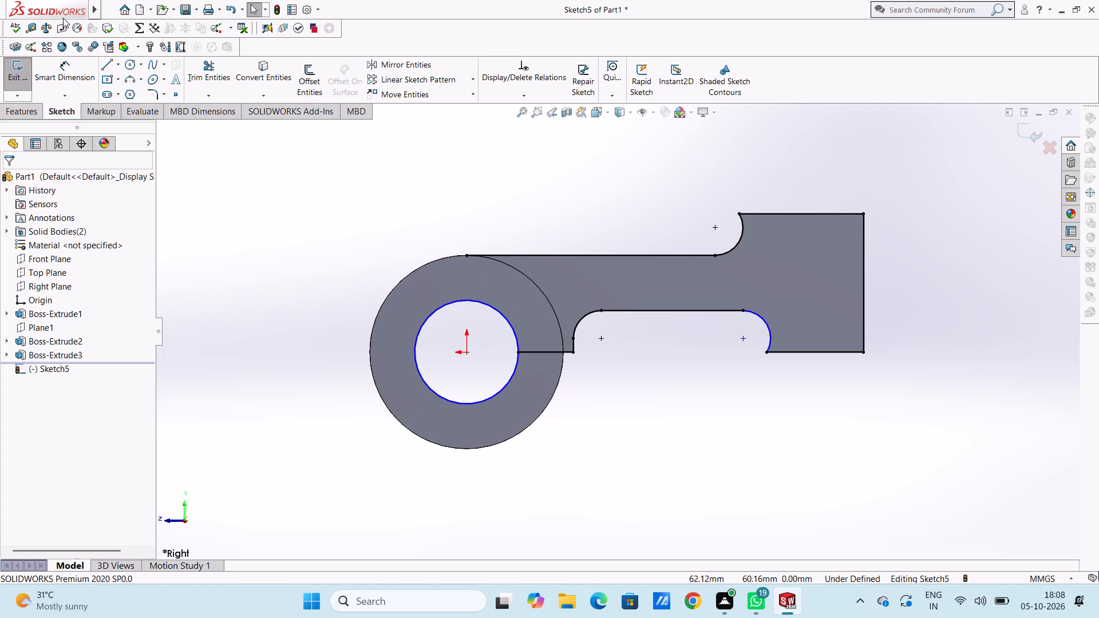
Sketch a 13 mm vertical line from the ring's top point down to the bore circle.
{"action": "left_click", "coordinate": [110, 65]}
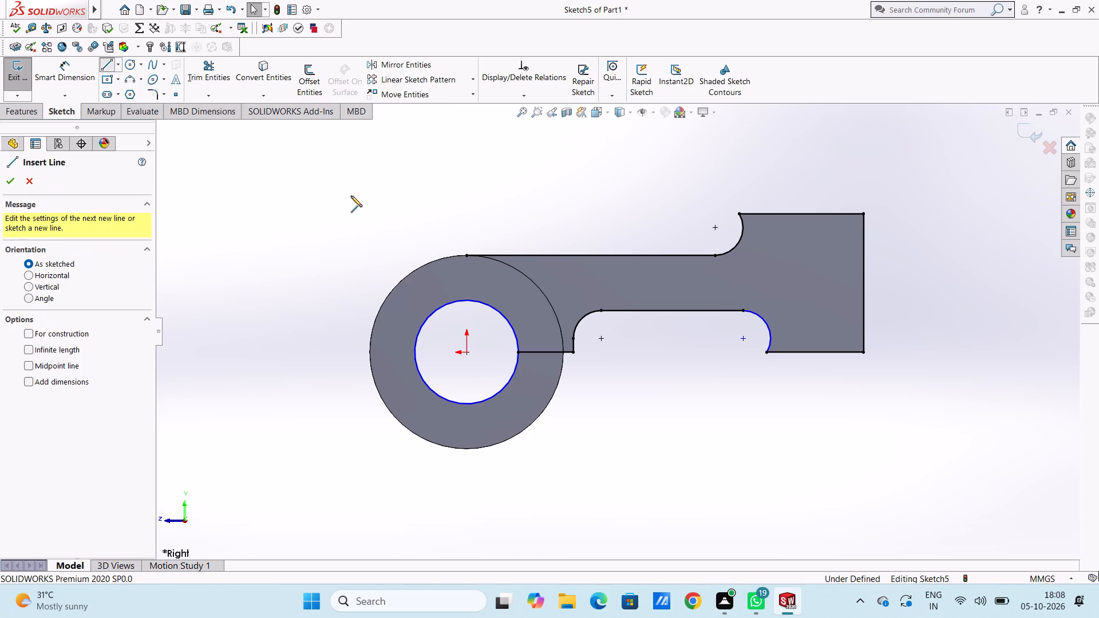
{"action": "left_click", "coordinate": [464, 256]}
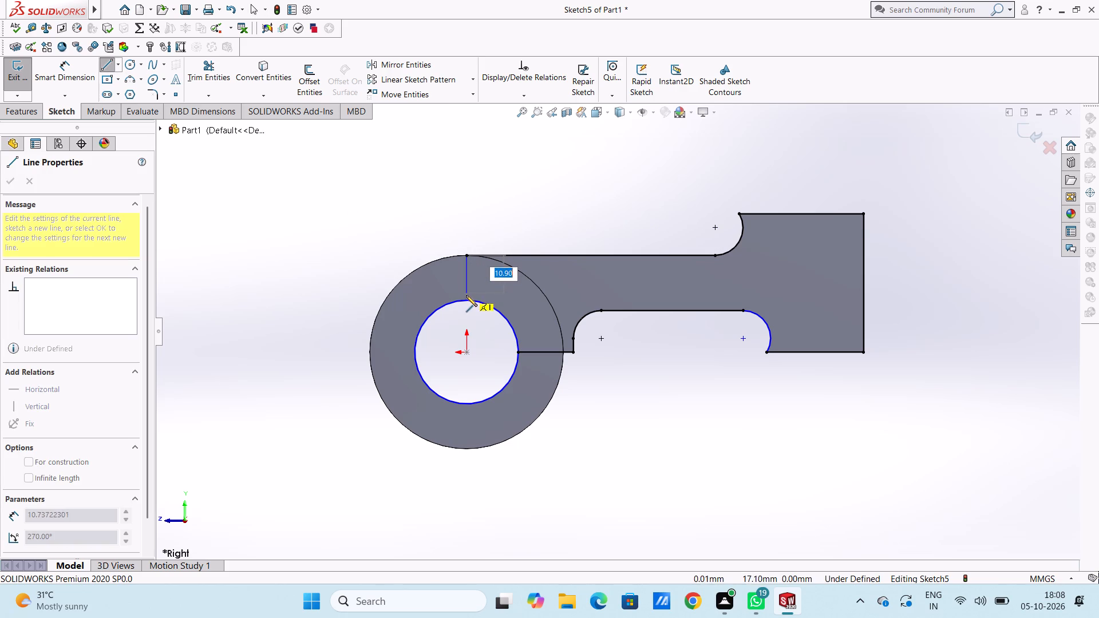
{"action": "left_click", "coordinate": [466, 300]}
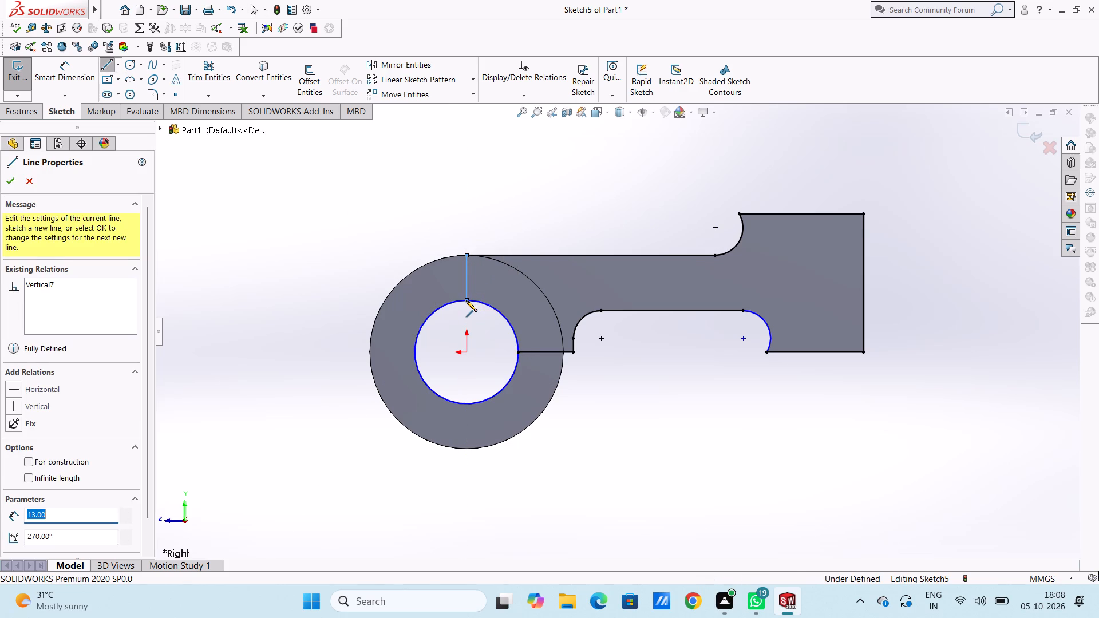
{"action": "key", "text": "Escape"}
{"action": "key", "text": "Escape"}
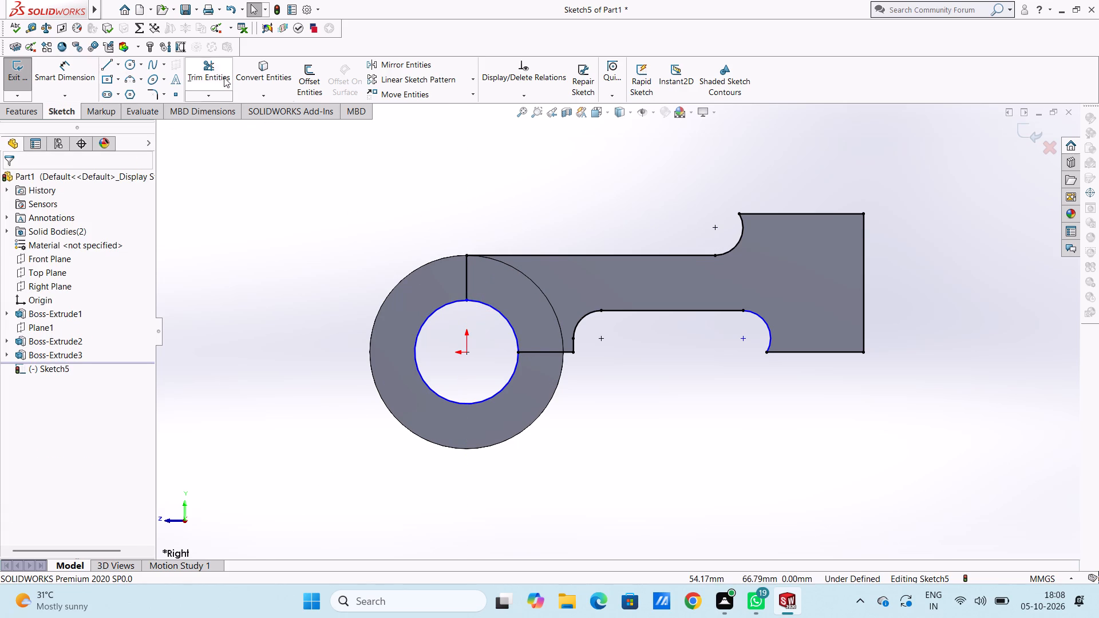
Trim the bore circle to leave only the quarter arc between the vertical and horizontal lines, closing the arm profile.
{"action": "left_click", "coordinate": [222, 76]}
{"action": "left_click", "coordinate": [421, 331]}
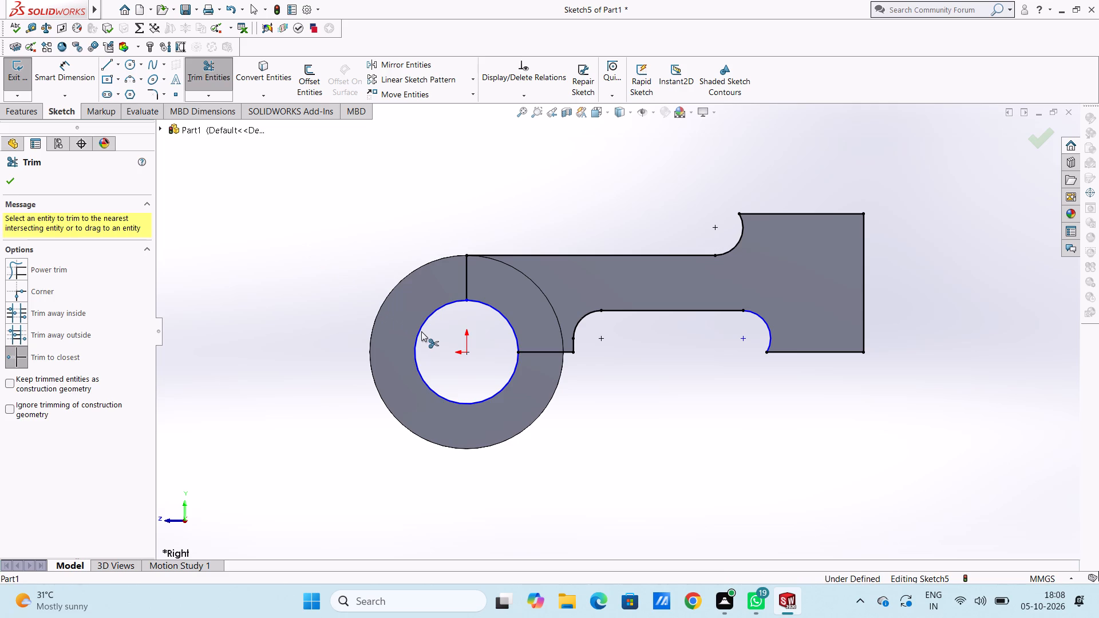
{"action": "key", "text": "Escape"}
{"action": "key", "text": "Escape"}
Dimension the radius of the lower concave arc beside the end block in the arm profile.
{"action": "left_click", "coordinate": [65, 73]}
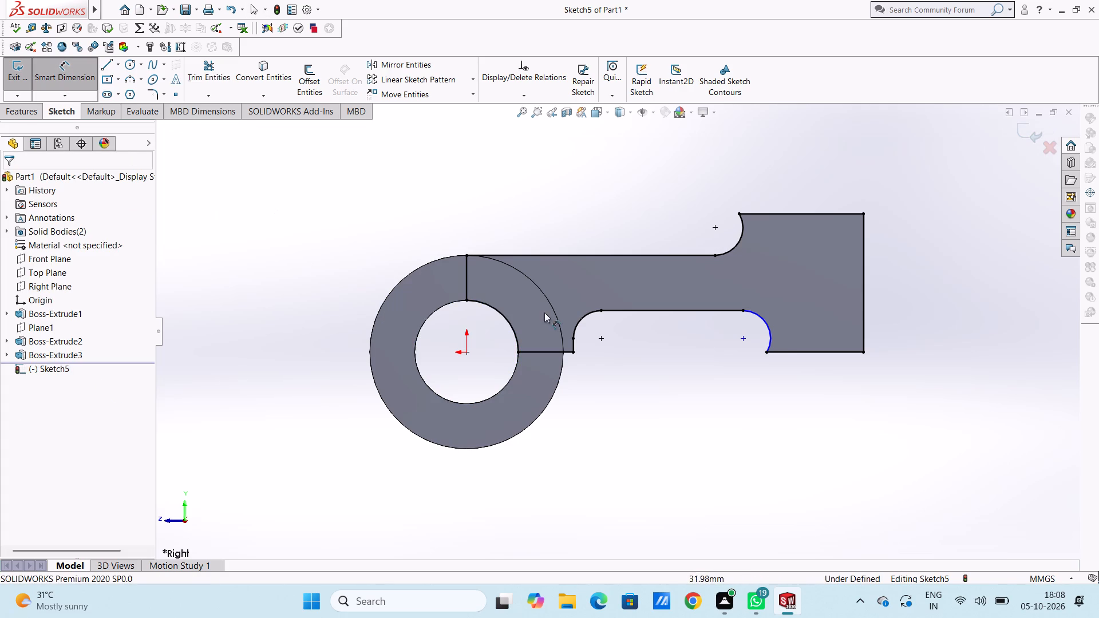
{"action": "left_click", "coordinate": [772, 331]}
{"action": "left_click", "coordinate": [944, 243]}
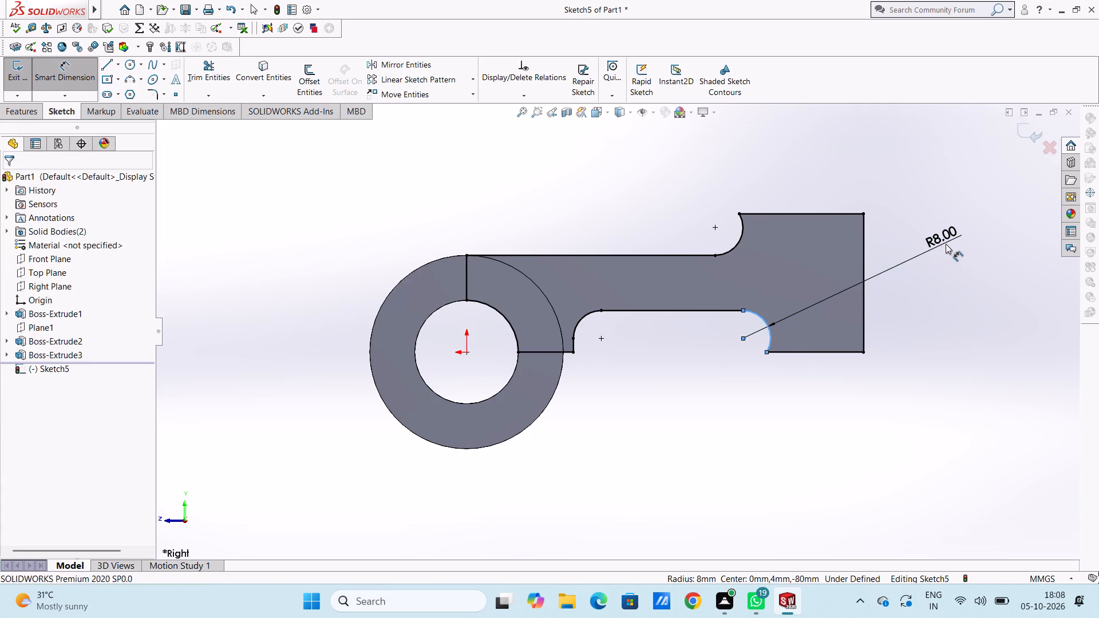
{"action": "double_click", "coordinate": [894, 229]}
{"action": "key", "text": "Escape"}
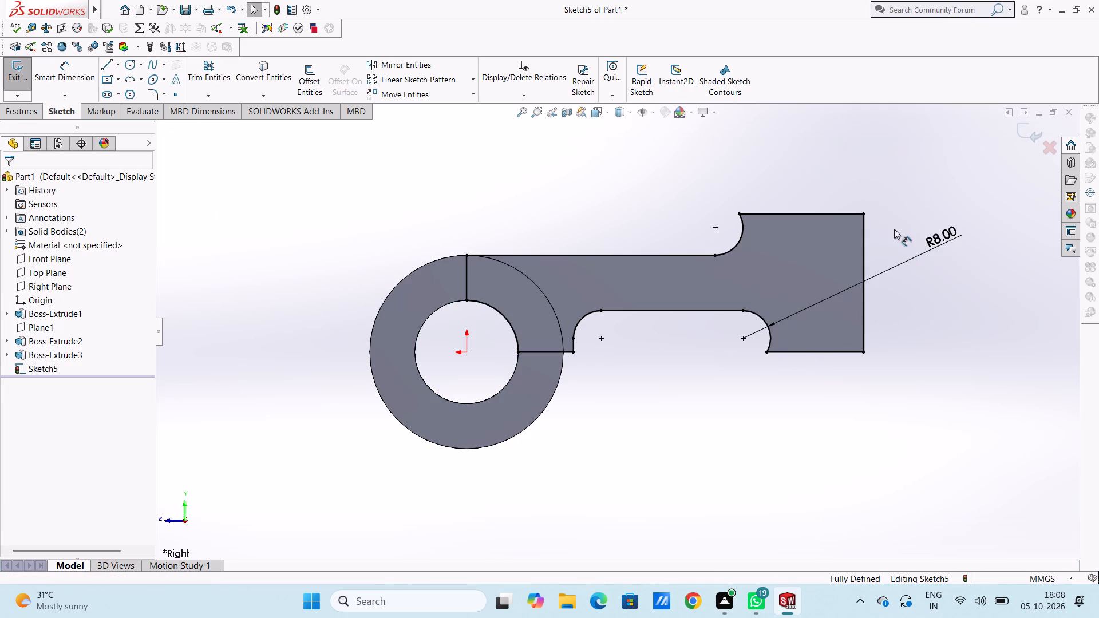
{"action": "key", "text": "Escape"}
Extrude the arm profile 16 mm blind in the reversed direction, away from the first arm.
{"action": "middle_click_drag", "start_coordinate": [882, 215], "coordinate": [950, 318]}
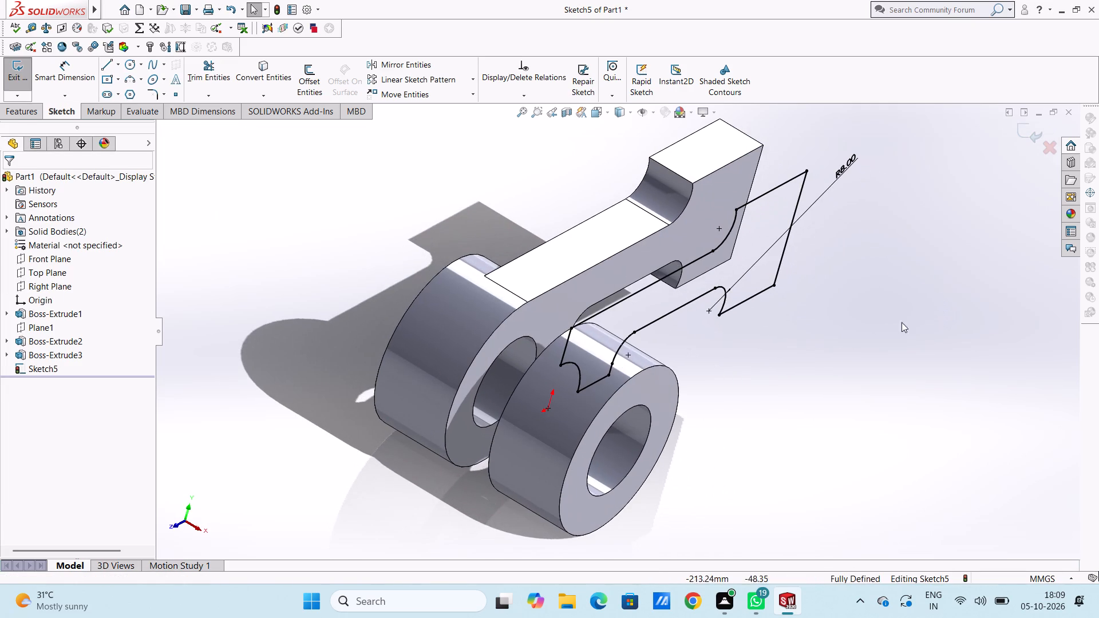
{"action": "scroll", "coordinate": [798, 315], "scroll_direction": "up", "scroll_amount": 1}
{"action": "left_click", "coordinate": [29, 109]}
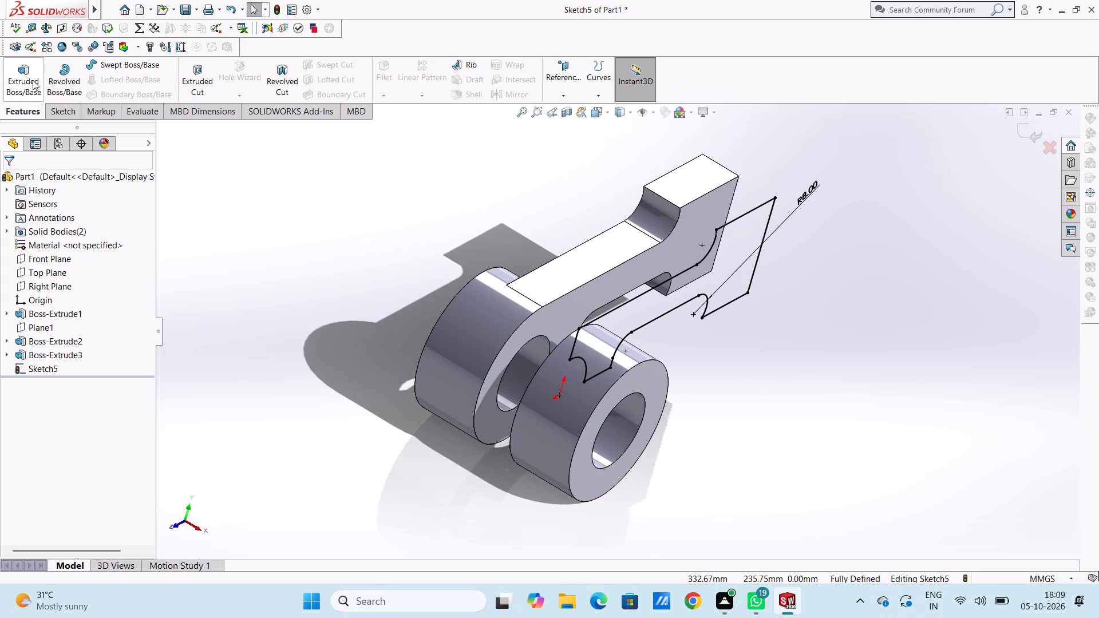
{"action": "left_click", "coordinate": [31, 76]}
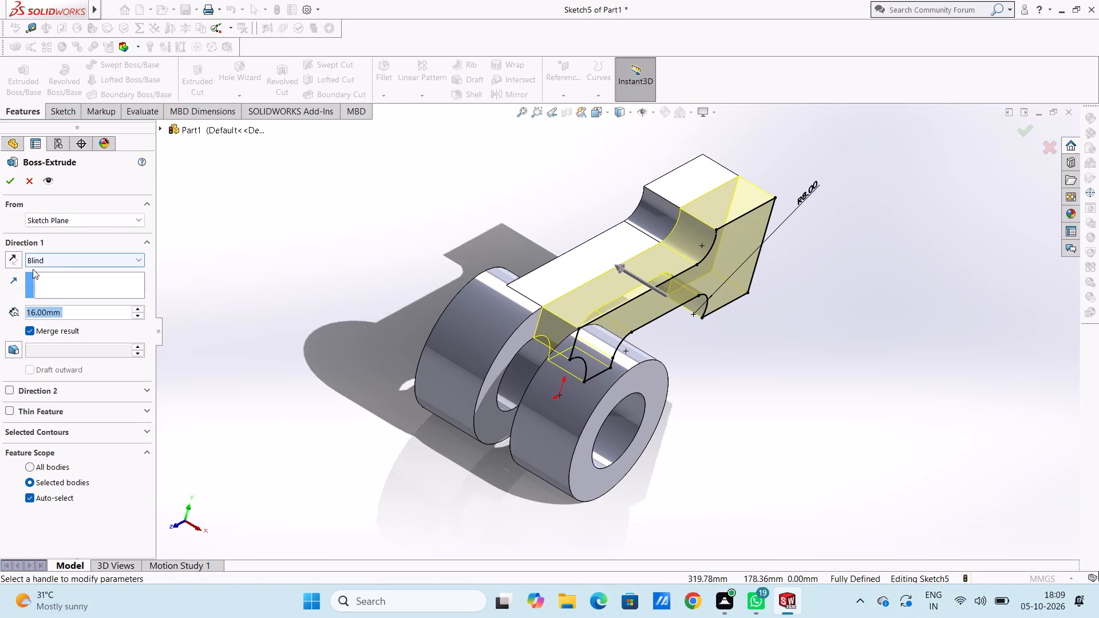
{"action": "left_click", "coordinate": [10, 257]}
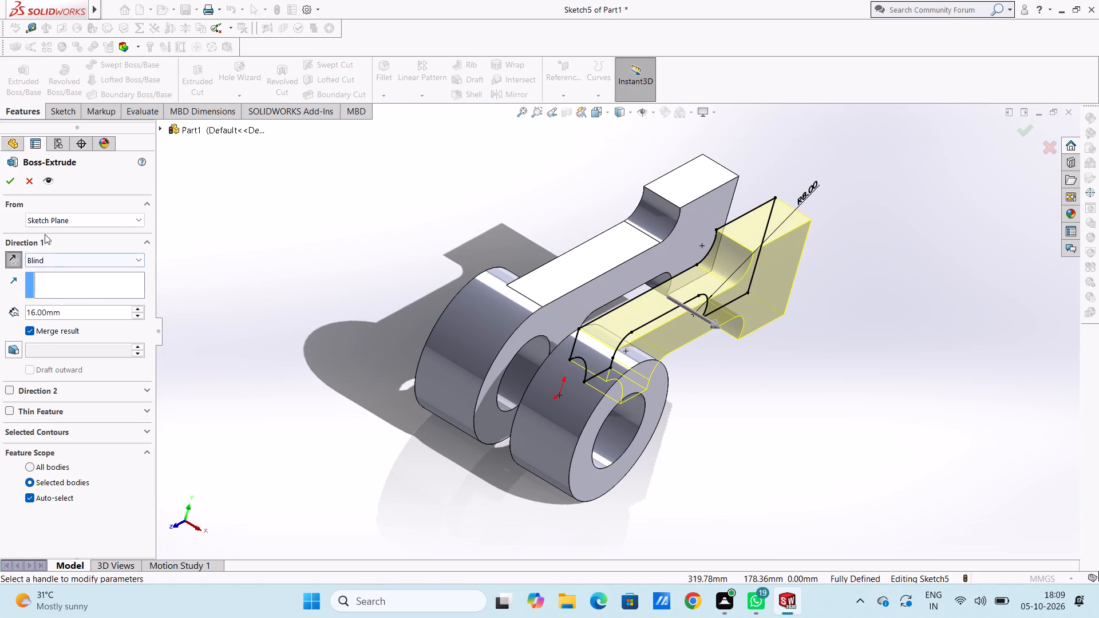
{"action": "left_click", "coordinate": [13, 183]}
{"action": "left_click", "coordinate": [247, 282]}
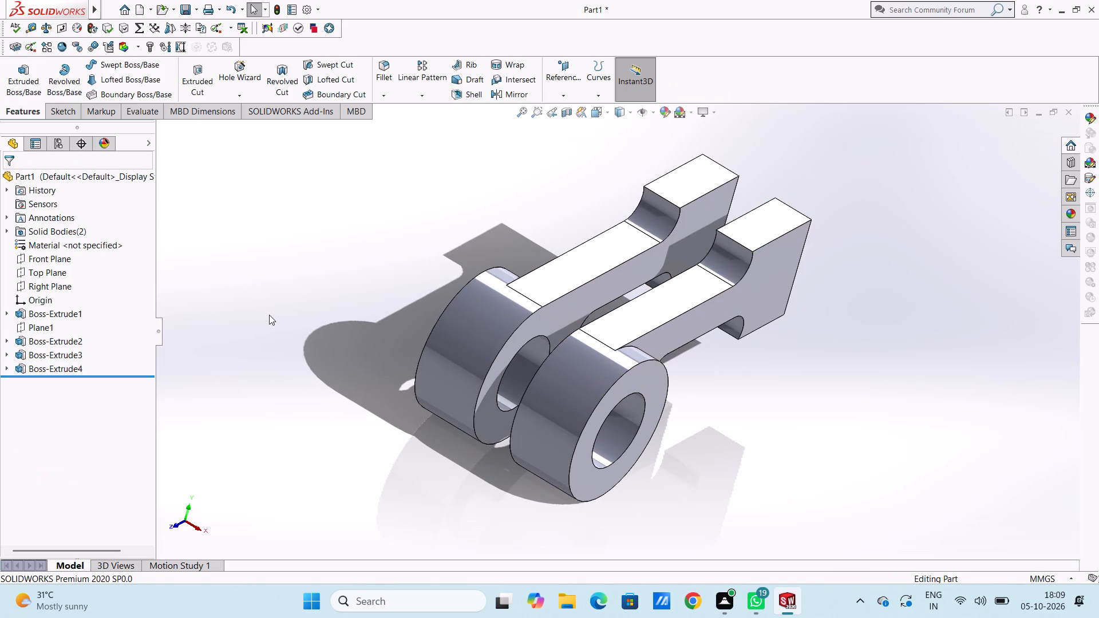
Examine the two-armed model from several angles and from the right side.
{"action": "middle_click_drag", "start_coordinate": [275, 319], "coordinate": [308, 288]}
{"action": "middle_click_drag", "start_coordinate": [322, 362], "coordinate": [299, 326]}
{"action": "scroll", "coordinate": [318, 355], "scroll_direction": "up", "scroll_amount": 1}
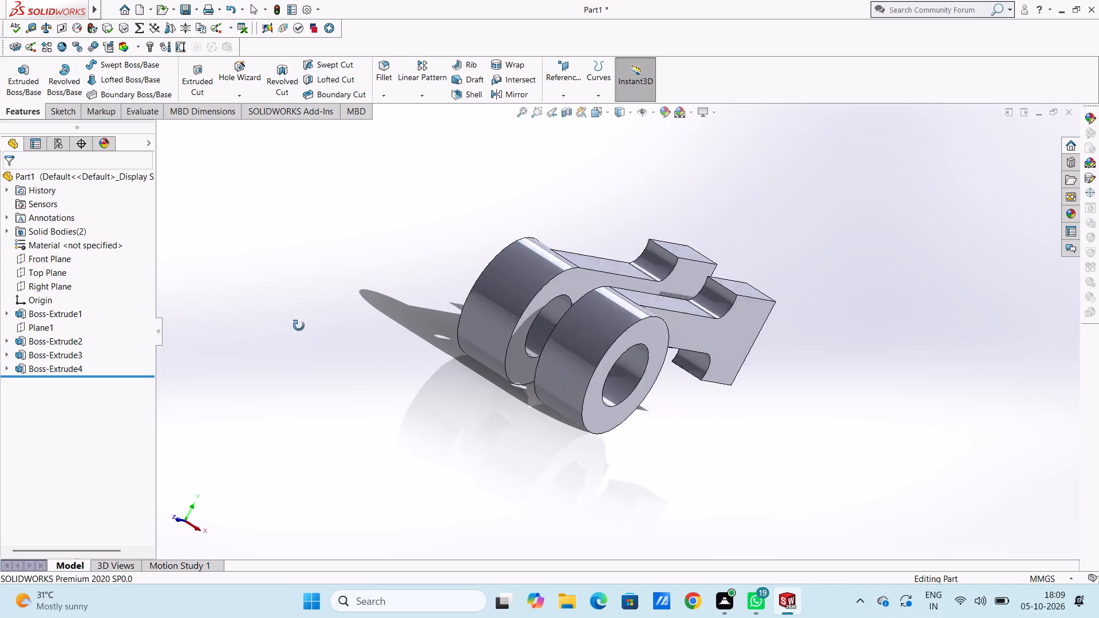
{"action": "middle_click_drag", "start_coordinate": [299, 326], "coordinate": [283, 299]}
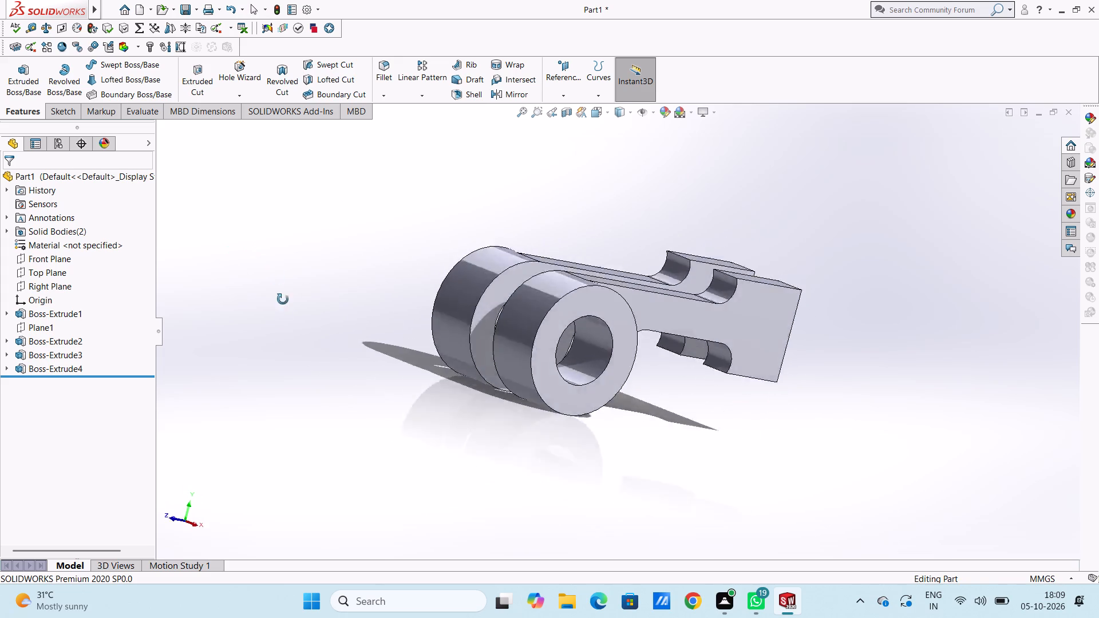
{"action": "middle_click_drag", "start_coordinate": [283, 299], "coordinate": [242, 303]}
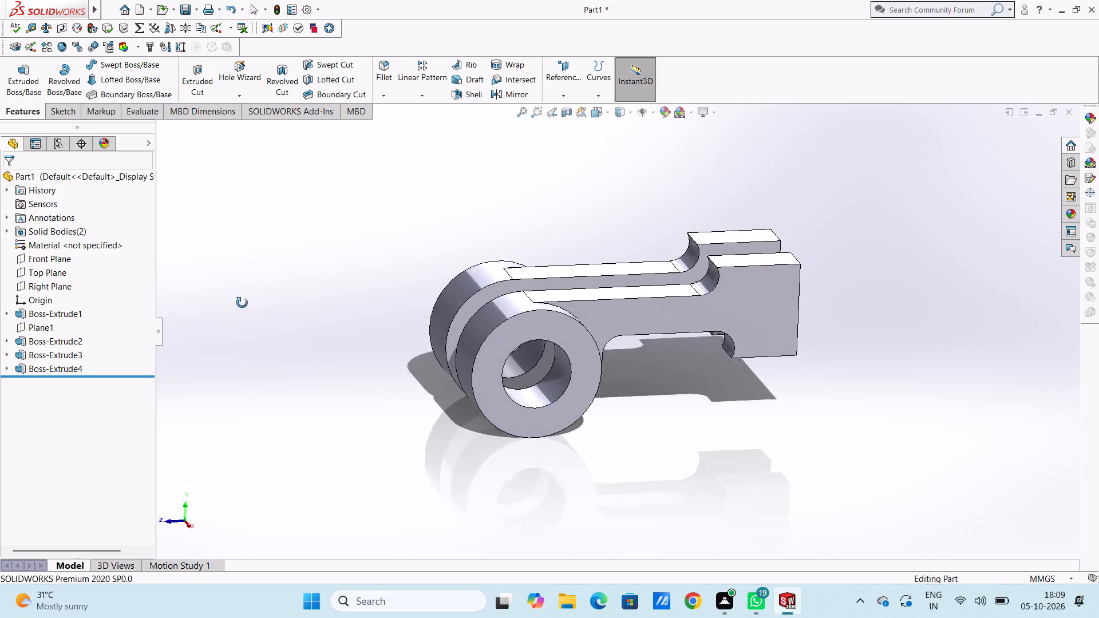
{"action": "middle_click_drag", "start_coordinate": [242, 303], "coordinate": [251, 344]}
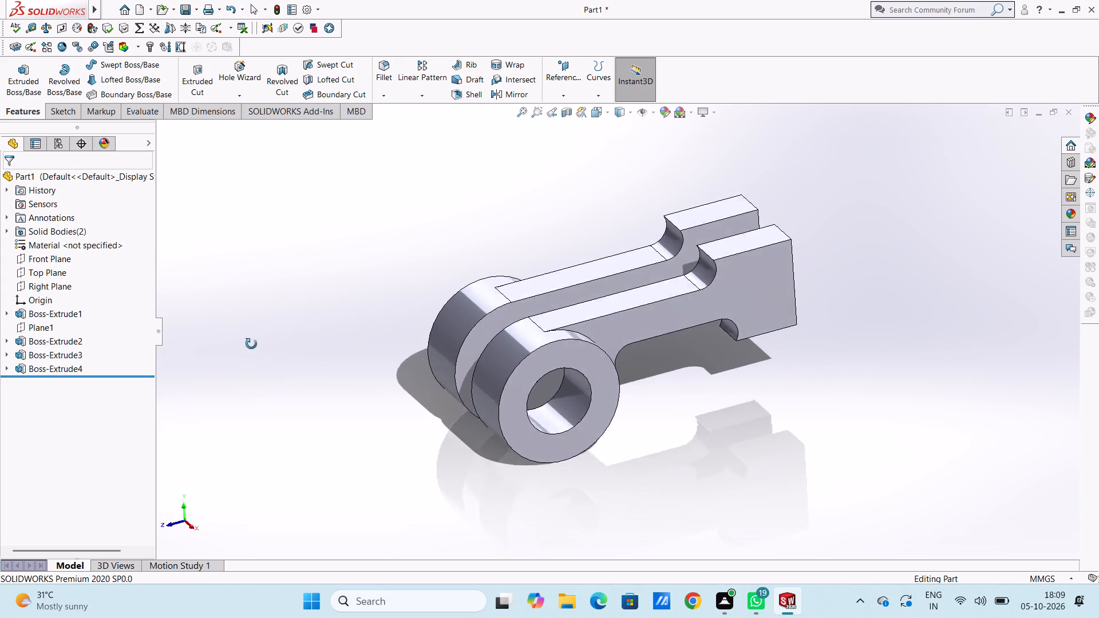
{"action": "middle_click_drag", "start_coordinate": [251, 344], "coordinate": [276, 340]}
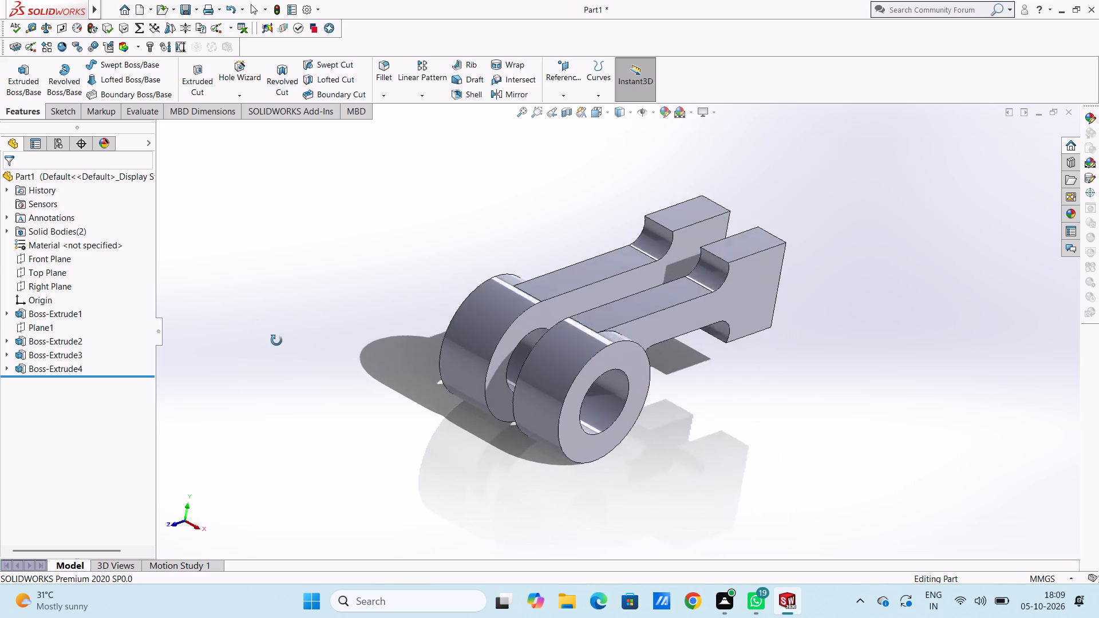
{"action": "middle_click_drag", "start_coordinate": [276, 340], "coordinate": [272, 337]}
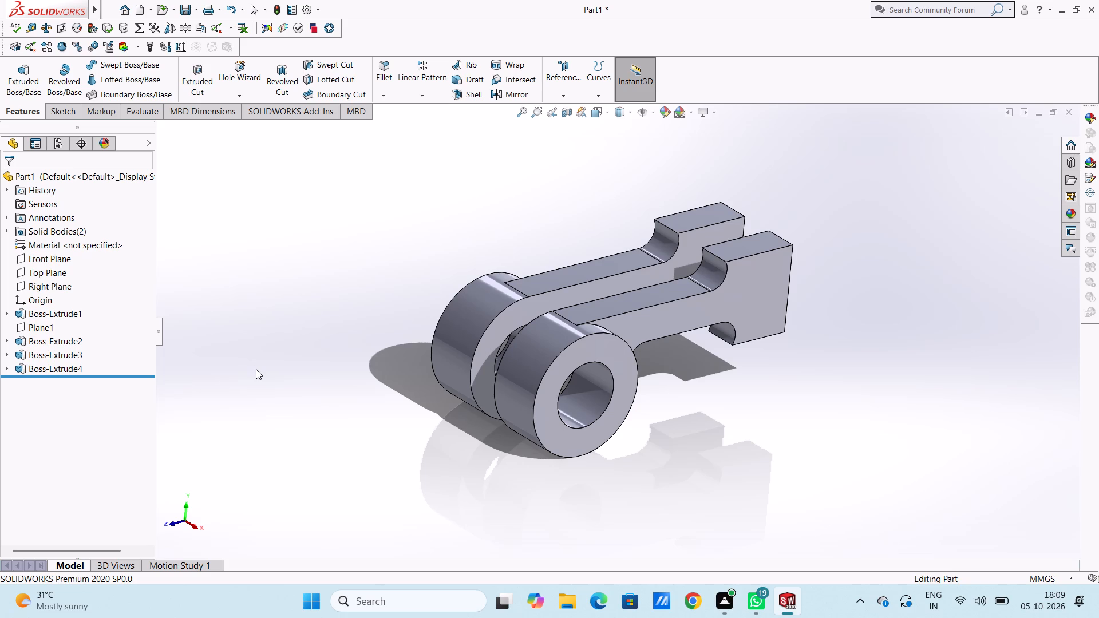
{"action": "key", "text": "ctrl+4"}
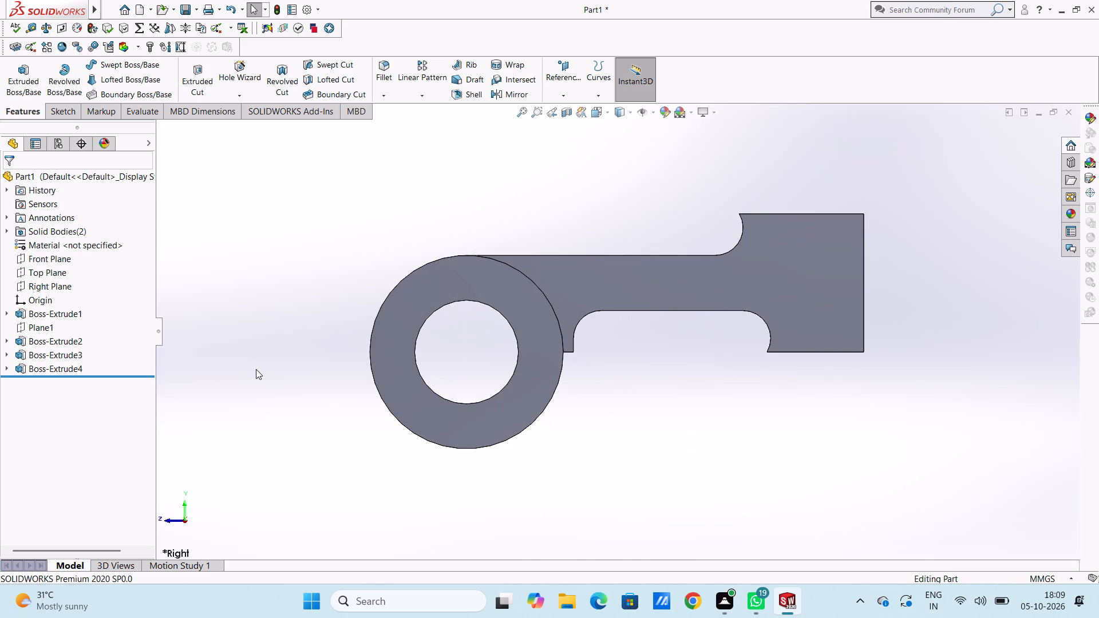
{"action": "scroll", "coordinate": [244, 370], "scroll_direction": "up", "scroll_amount": 2}
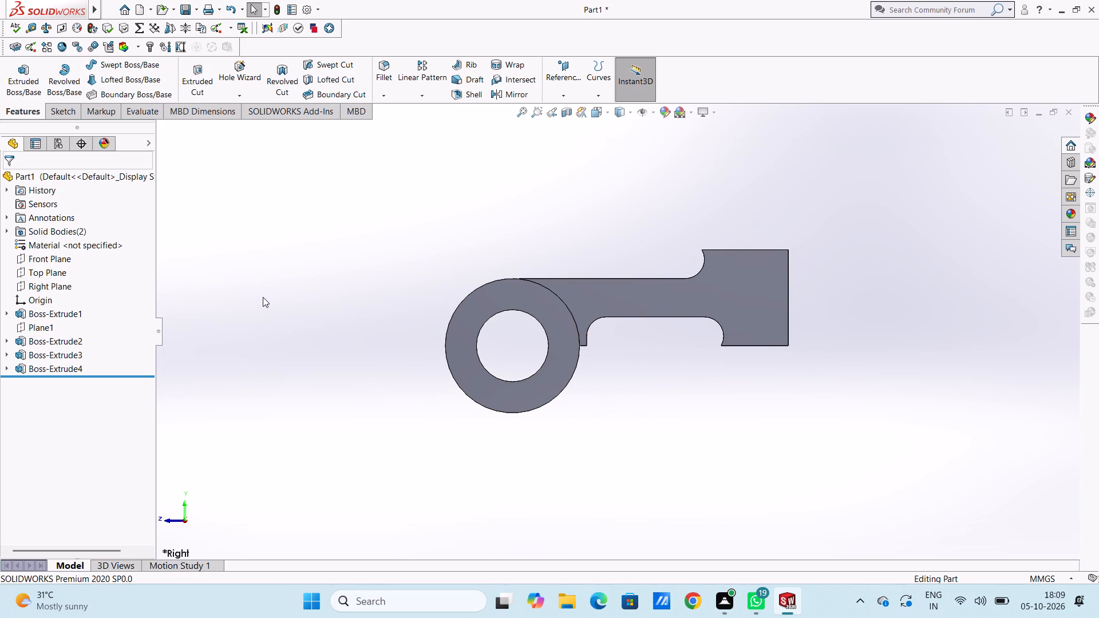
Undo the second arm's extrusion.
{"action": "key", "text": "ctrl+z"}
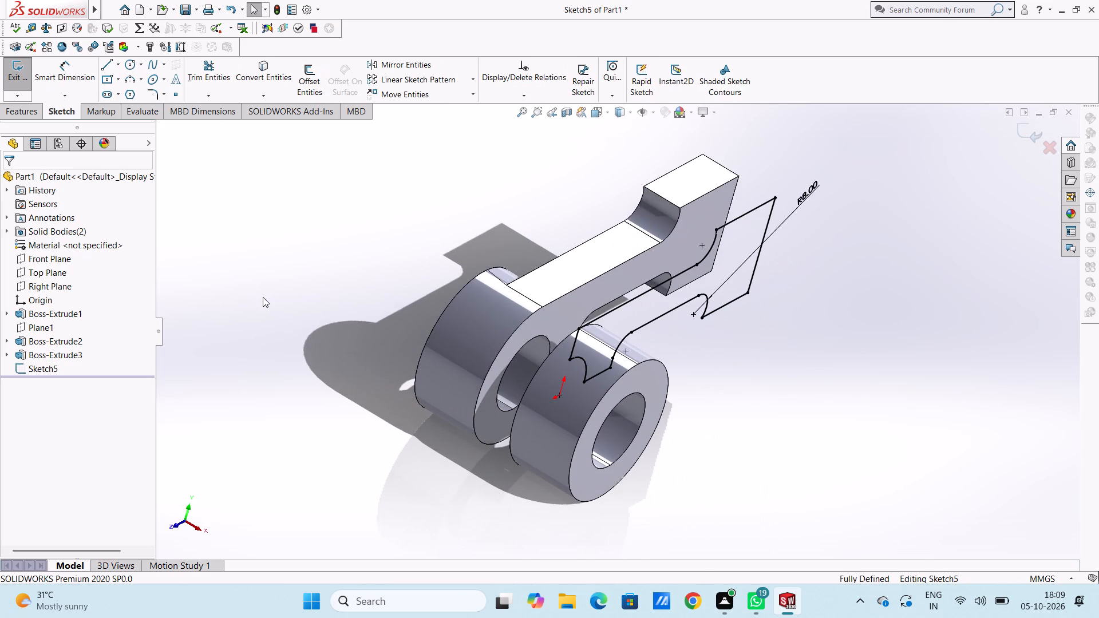
Extrude the arm profile 32 mm with the Mid Plane end condition, merging it with the existing bodies.
{"action": "left_click", "coordinate": [31, 110]}
{"action": "left_click", "coordinate": [24, 90]}
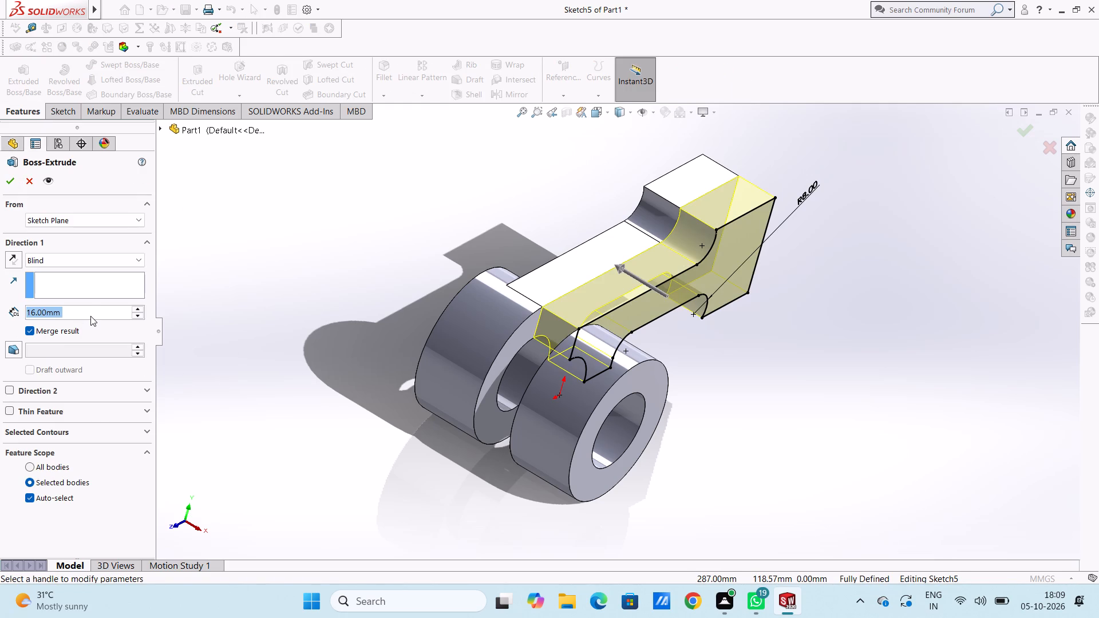
{"action": "left_click", "coordinate": [90, 259]}
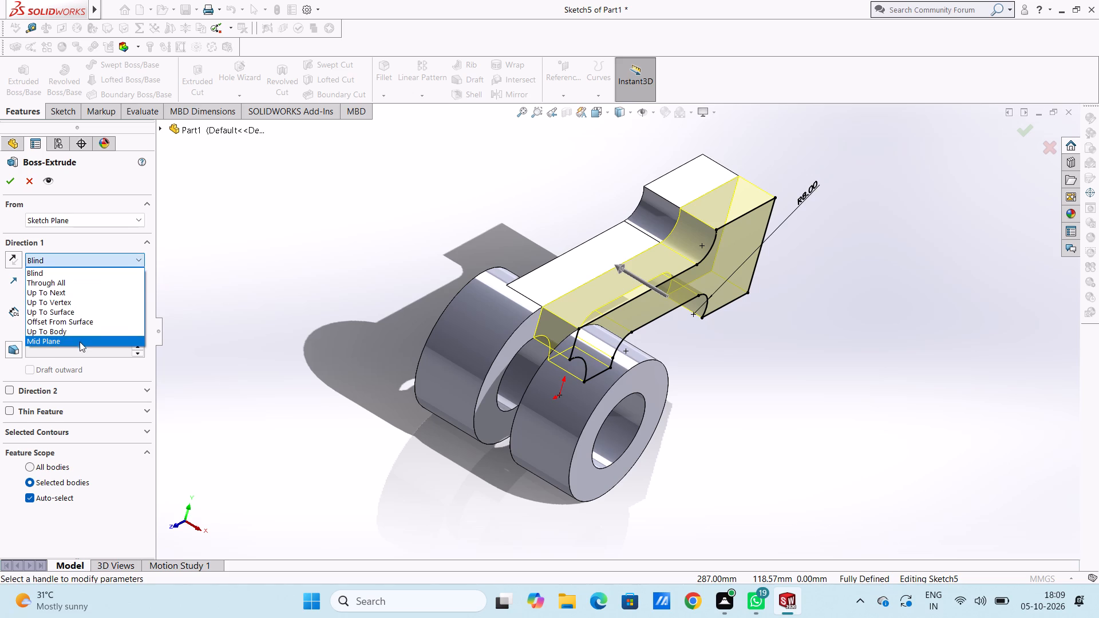
{"action": "left_click", "coordinate": [80, 340]}
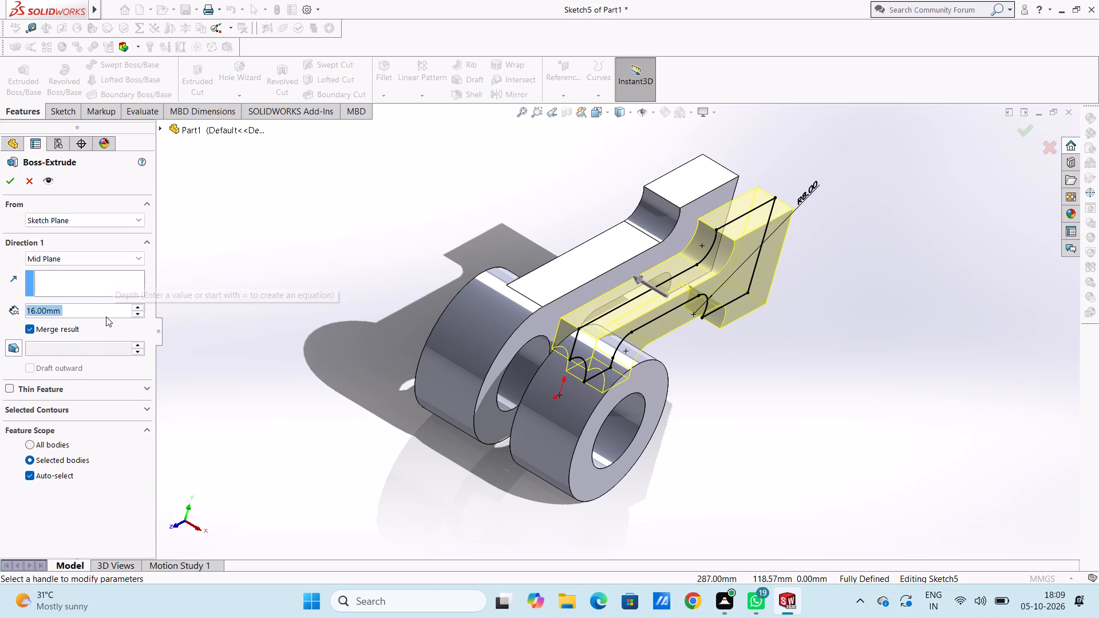
{"action": "type", "text": "32"}
{"action": "key", "text": "Return"}
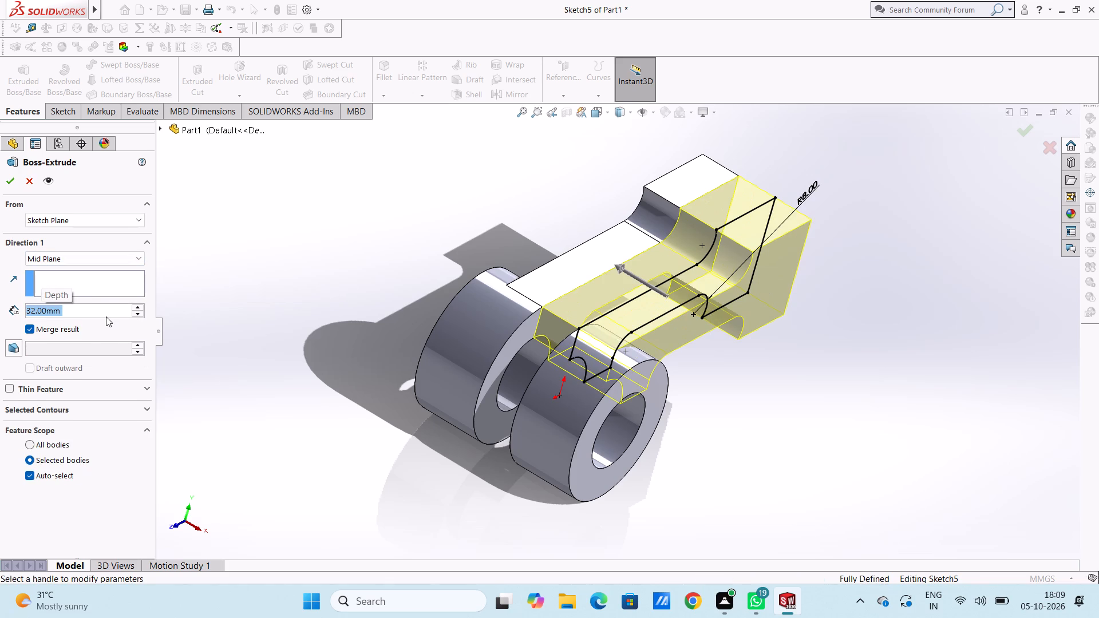
{"action": "middle_click_drag", "start_coordinate": [251, 265], "coordinate": [264, 312]}
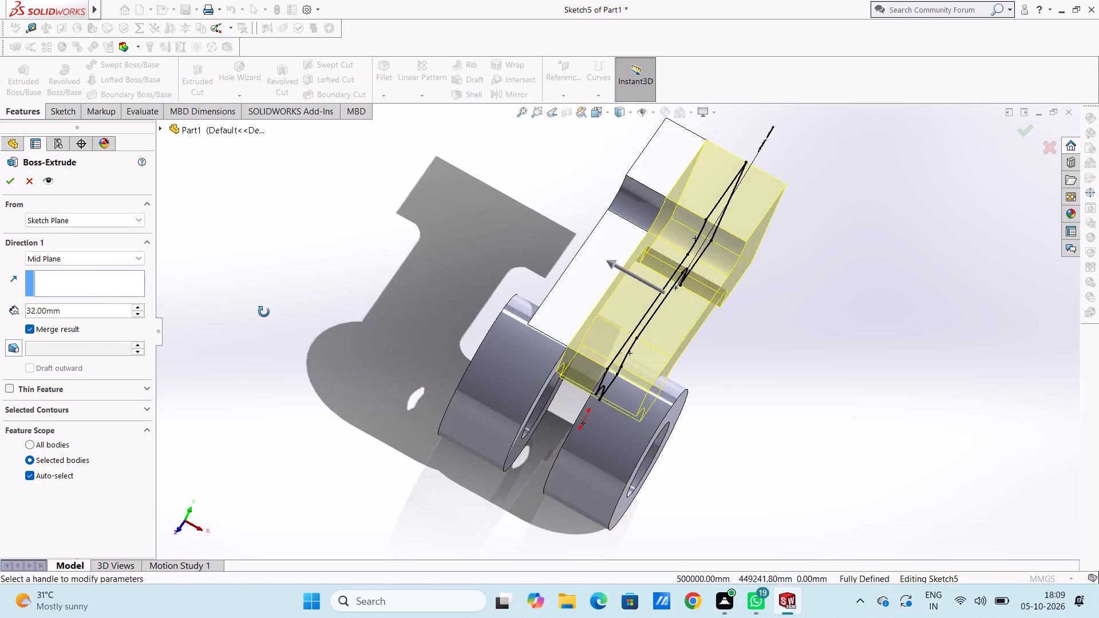
{"action": "middle_click_drag", "start_coordinate": [264, 312], "coordinate": [269, 323]}
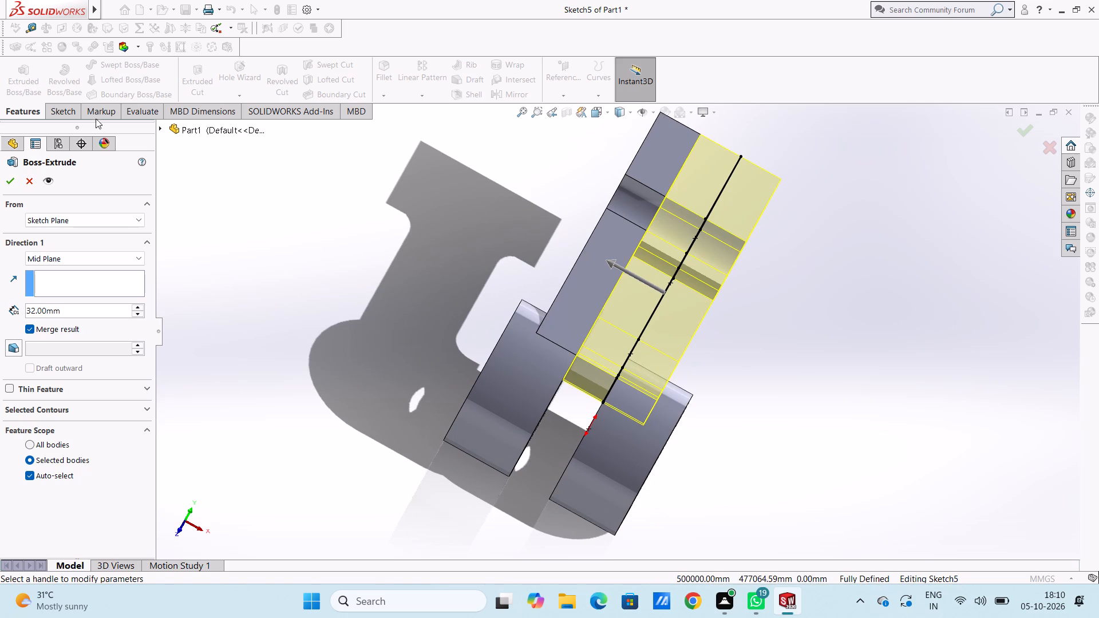
{"action": "left_click", "coordinate": [14, 180]}
{"action": "left_click", "coordinate": [234, 267]}
Examine the merged arm and its joint with the two rings from all sides.
{"action": "middle_click_drag", "start_coordinate": [279, 356], "coordinate": [287, 356]}
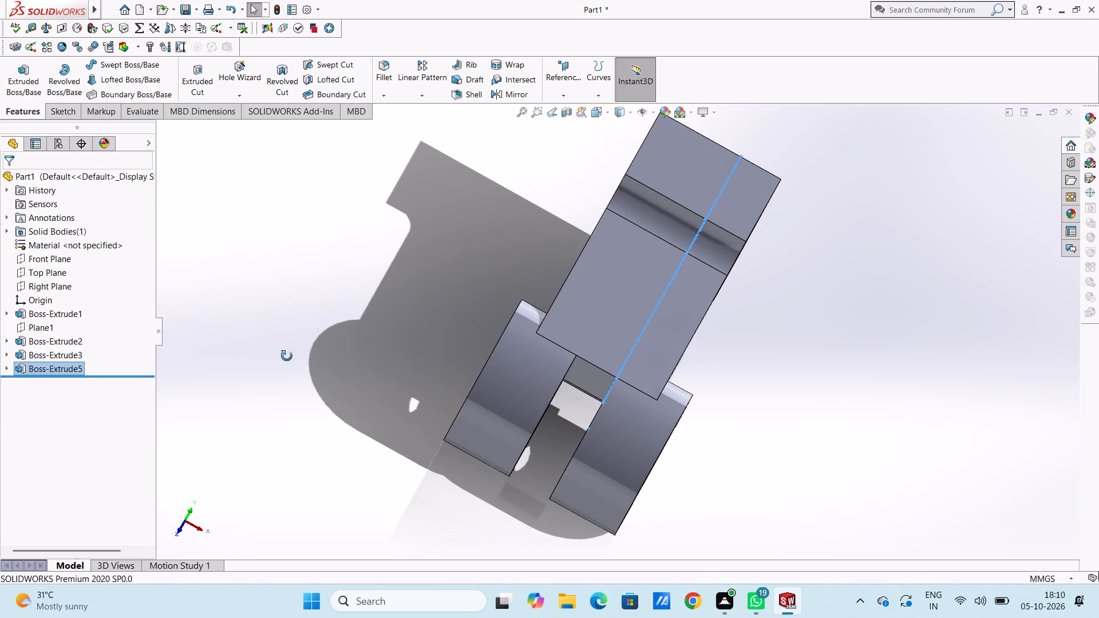
{"action": "middle_click_drag", "start_coordinate": [287, 356], "coordinate": [310, 316]}
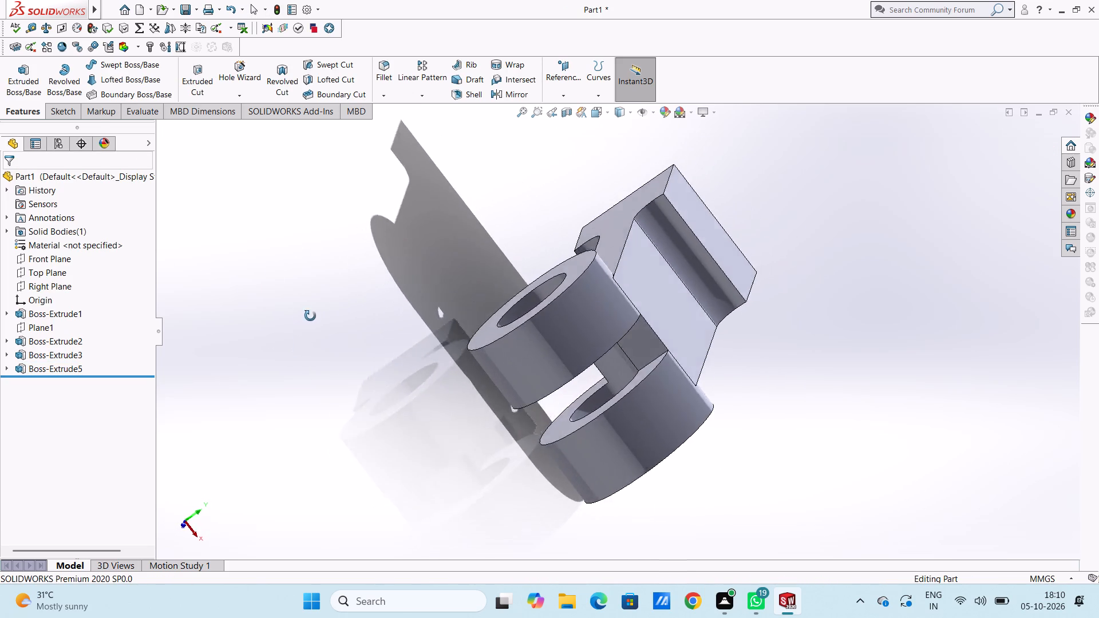
{"action": "middle_click_drag", "start_coordinate": [310, 316], "coordinate": [267, 257]}
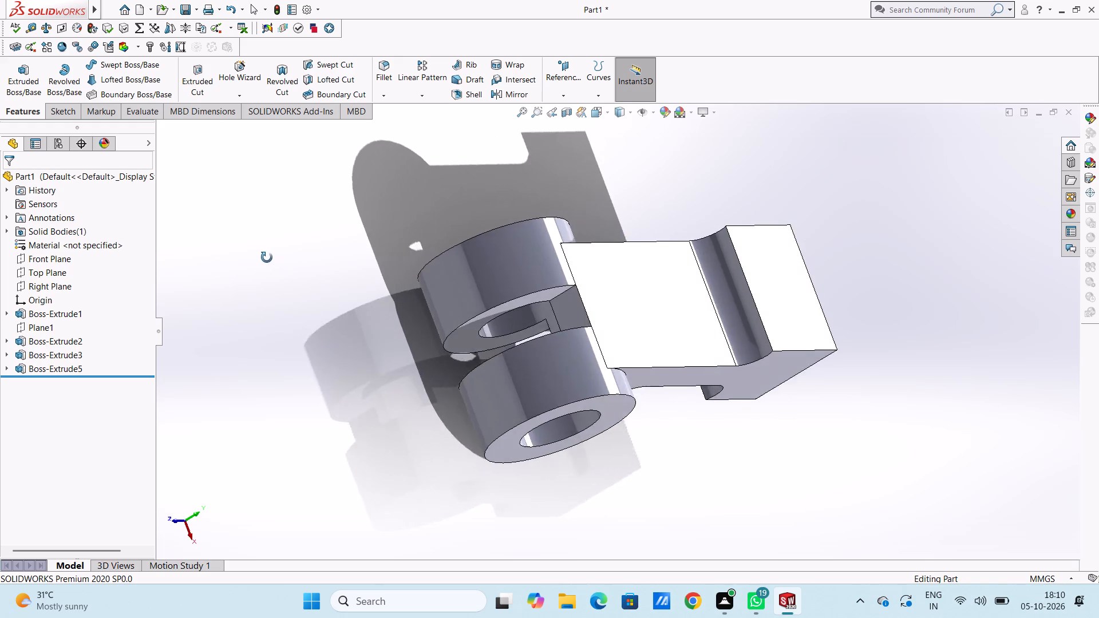
{"action": "middle_click_drag", "start_coordinate": [267, 257], "coordinate": [276, 297]}
{"action": "middle_click_drag", "start_coordinate": [295, 261], "coordinate": [304, 243]}
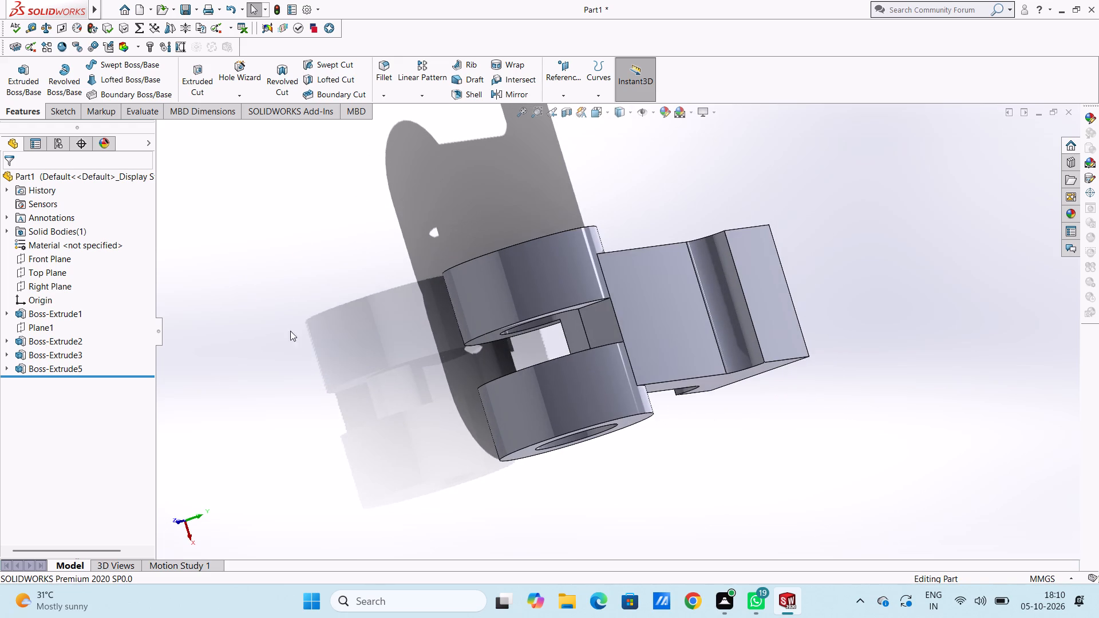
{"action": "middle_click_drag", "start_coordinate": [289, 414], "coordinate": [458, 293]}
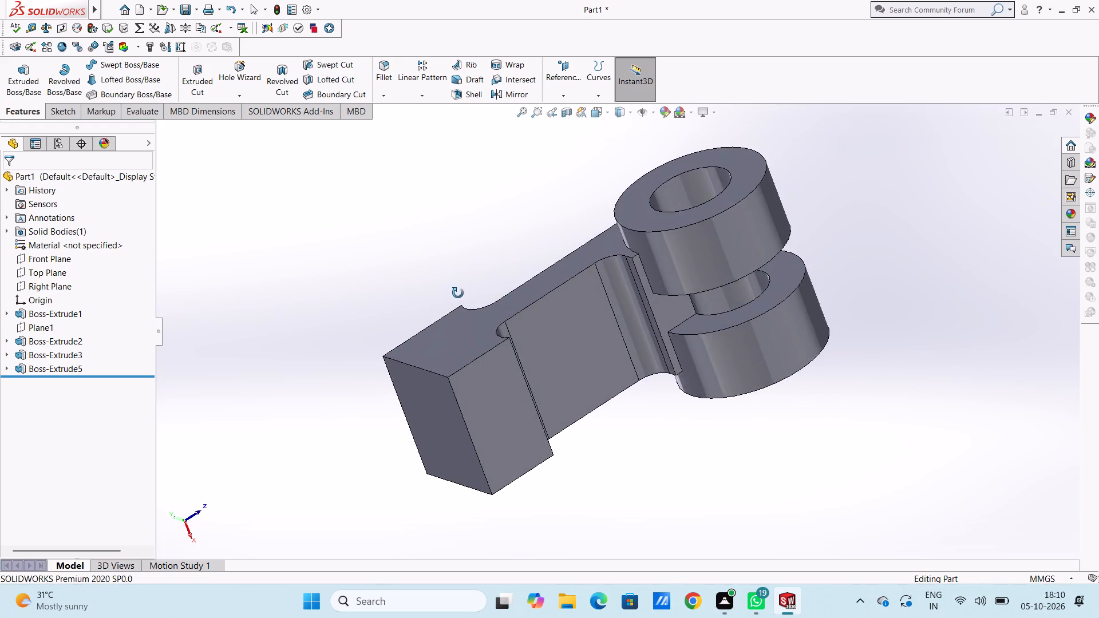
{"action": "middle_click_drag", "start_coordinate": [458, 293], "coordinate": [290, 488]}
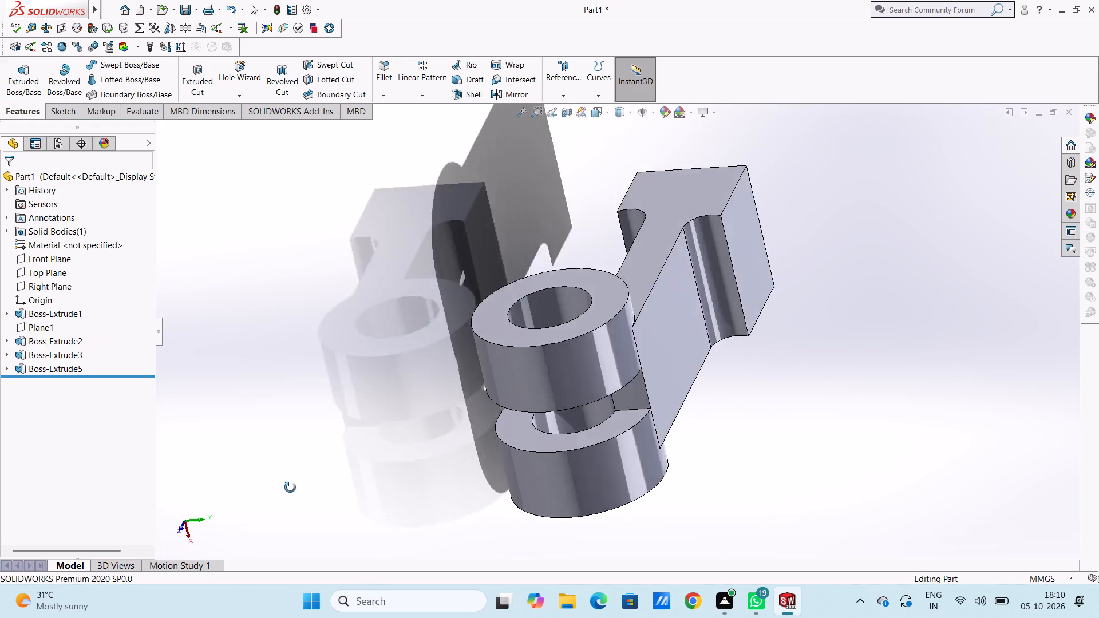
{"action": "middle_click_drag", "start_coordinate": [290, 488], "coordinate": [229, 434]}
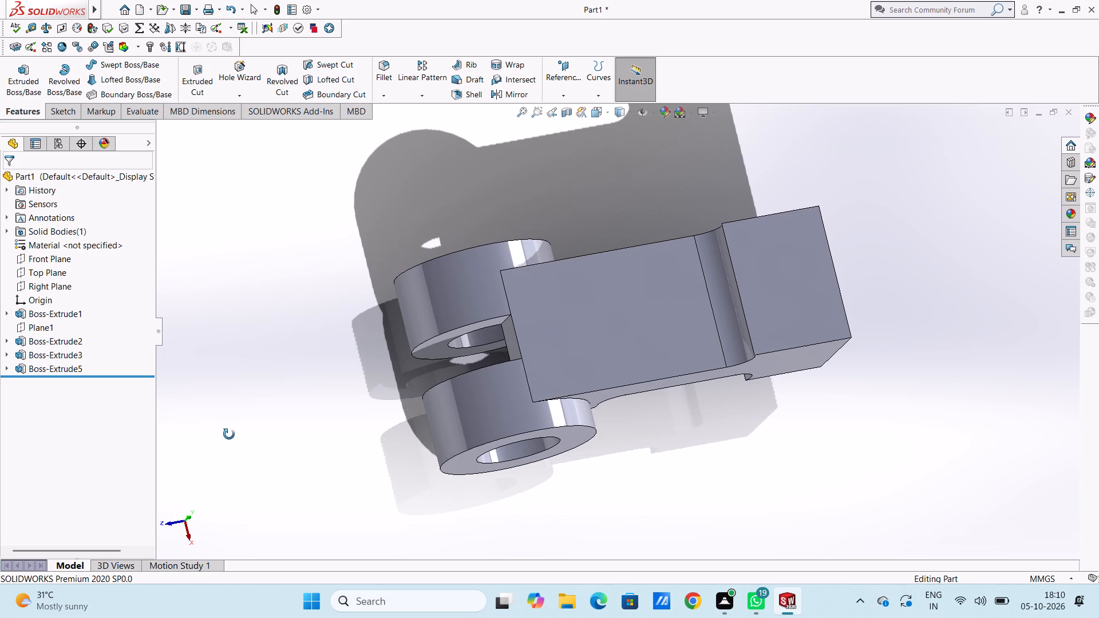
{"action": "middle_click_drag", "start_coordinate": [229, 434], "coordinate": [230, 435]}
{"action": "scroll", "coordinate": [230, 435], "scroll_direction": "down", "scroll_amount": 1}
Start a sketch on the arm's flat top face and draw a 28 mm vertical line from the midpoint of its ring-side edge.
{"action": "key", "text": "ctrl+5"}
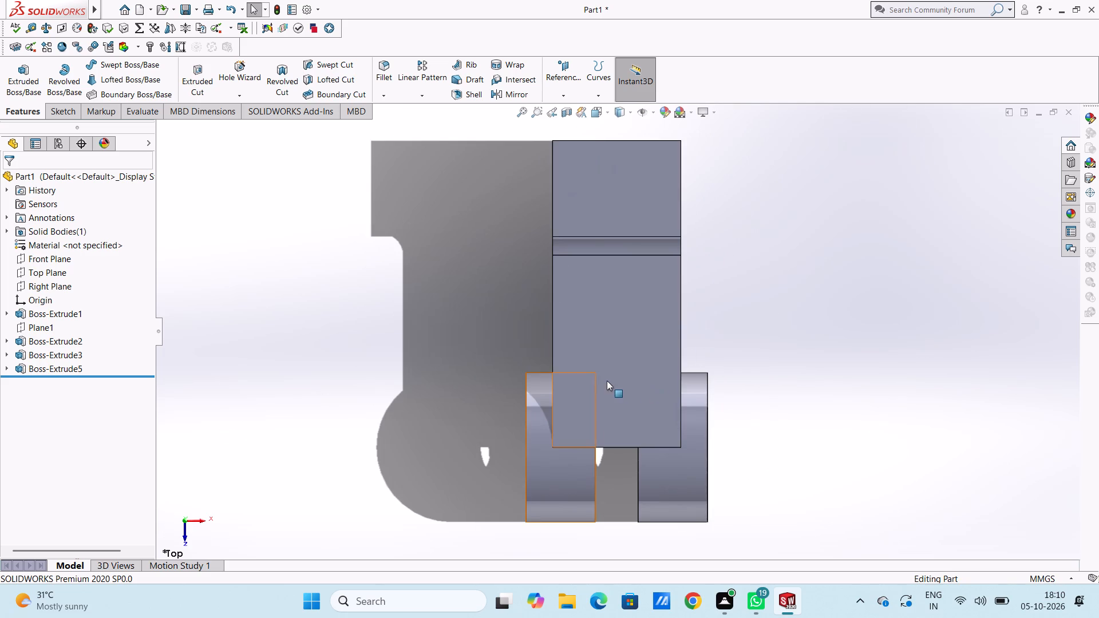
{"action": "left_click", "coordinate": [607, 381]}
{"action": "left_click", "coordinate": [657, 346]}
{"action": "left_click", "coordinate": [464, 331]}
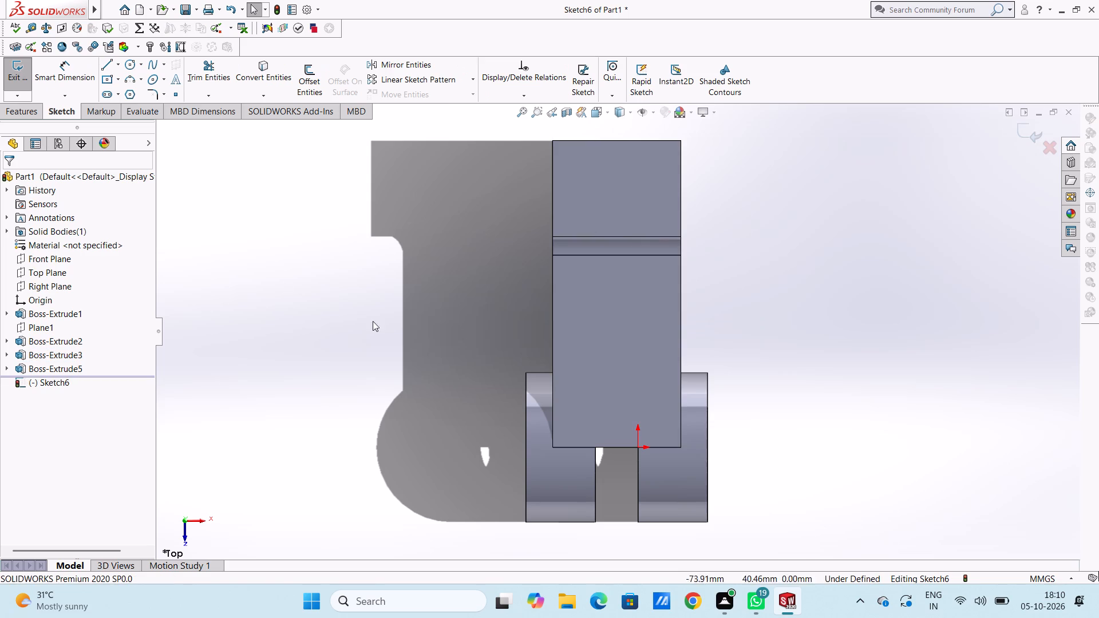
{"action": "left_click", "coordinate": [104, 64]}
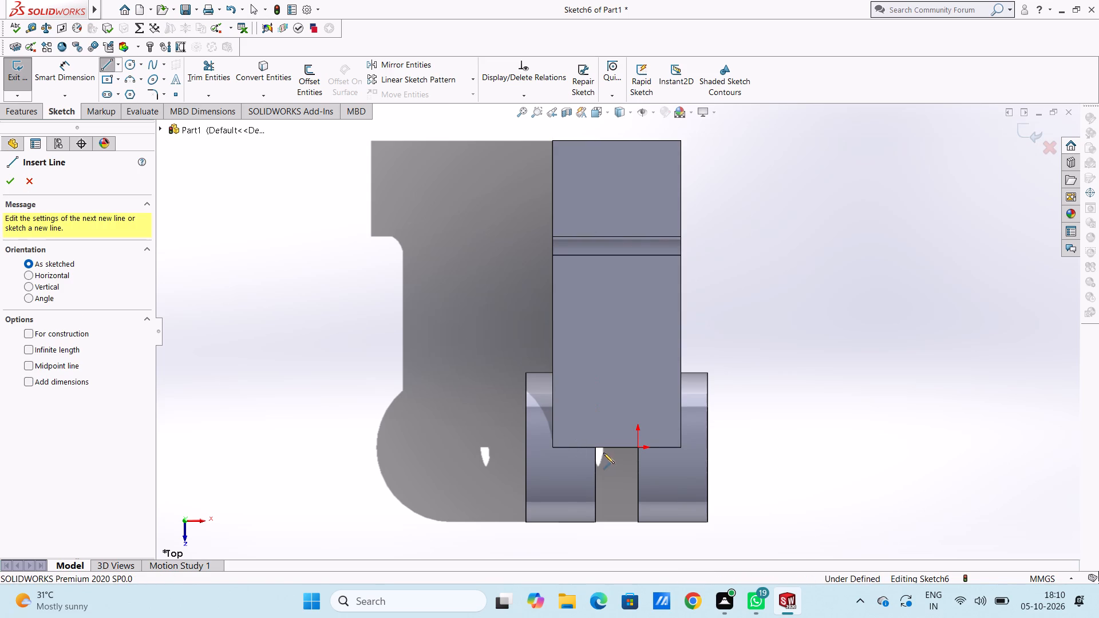
{"action": "left_click", "coordinate": [617, 447]}
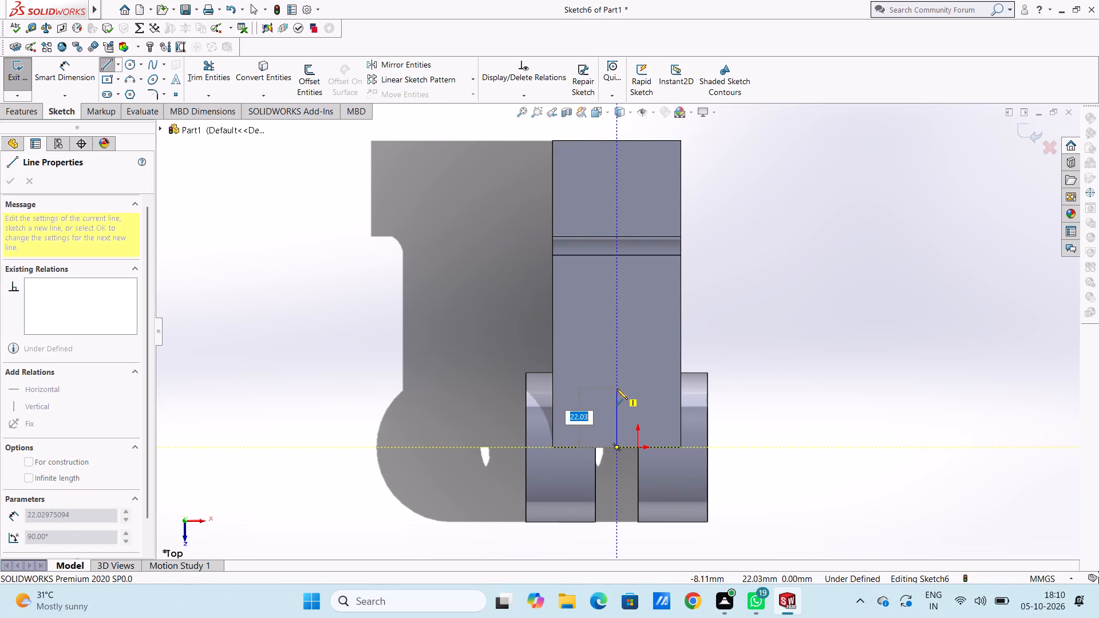
{"action": "type", "text": "28"}
{"action": "key", "text": "Return"}
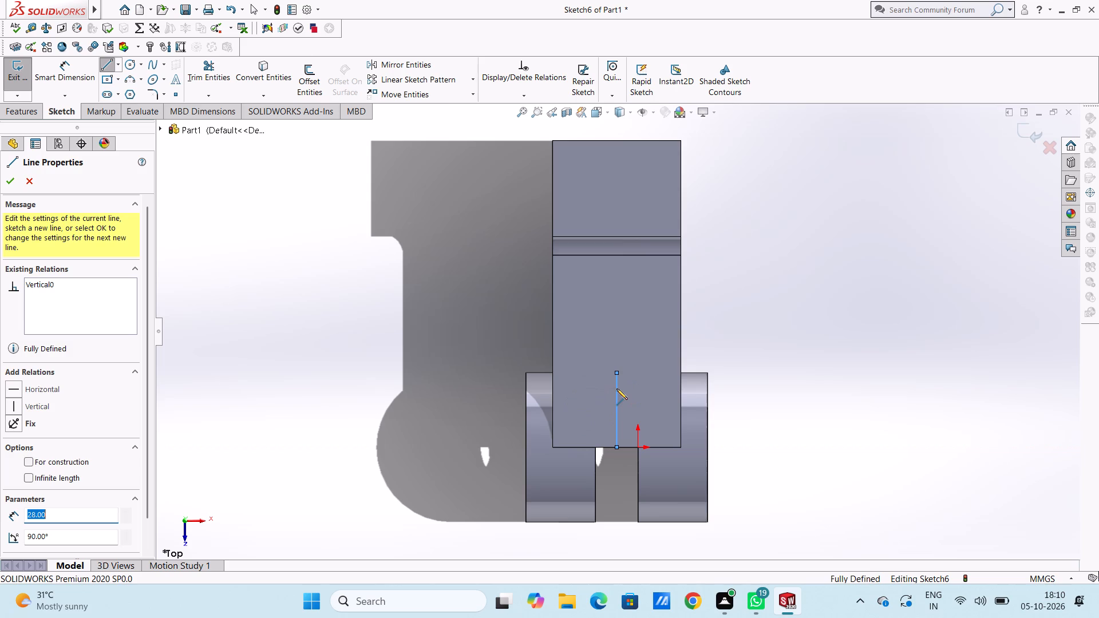
Offset the 28 mm vertical line by 8 mm in both directions, with dimensions added.
{"action": "key", "text": "Escape"}
{"action": "key", "text": "Escape"}
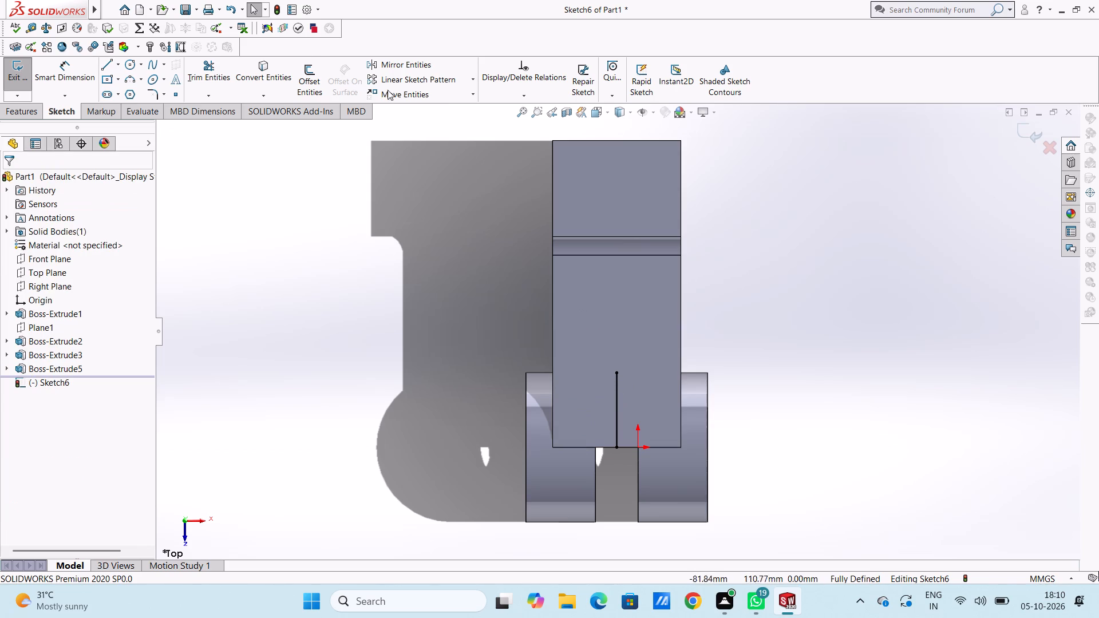
{"action": "left_click", "coordinate": [310, 73]}
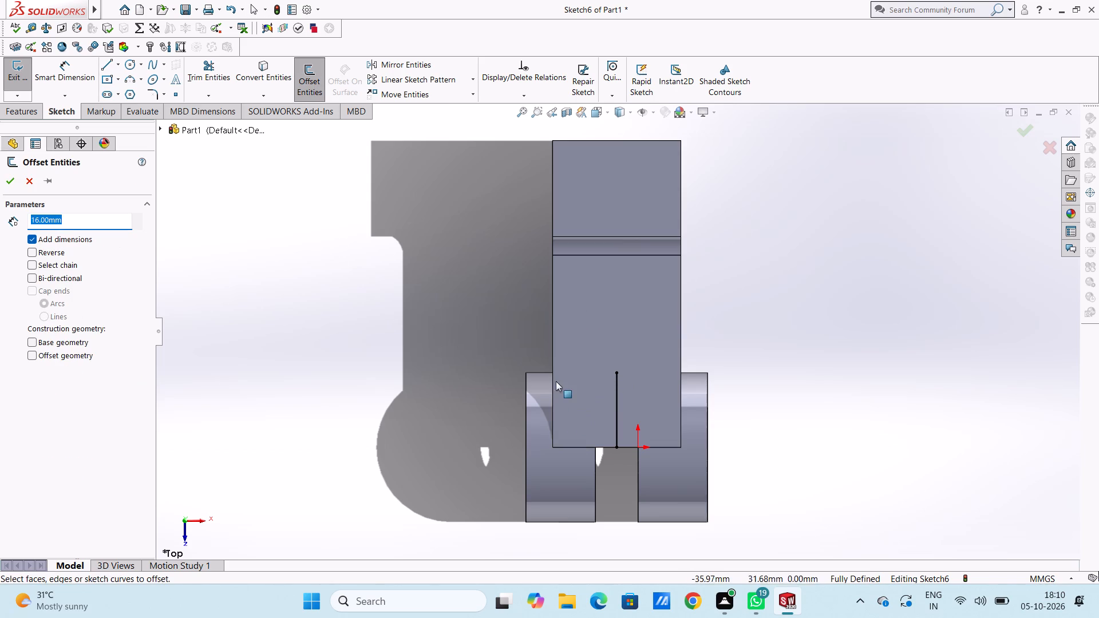
{"action": "left_click", "coordinate": [618, 399]}
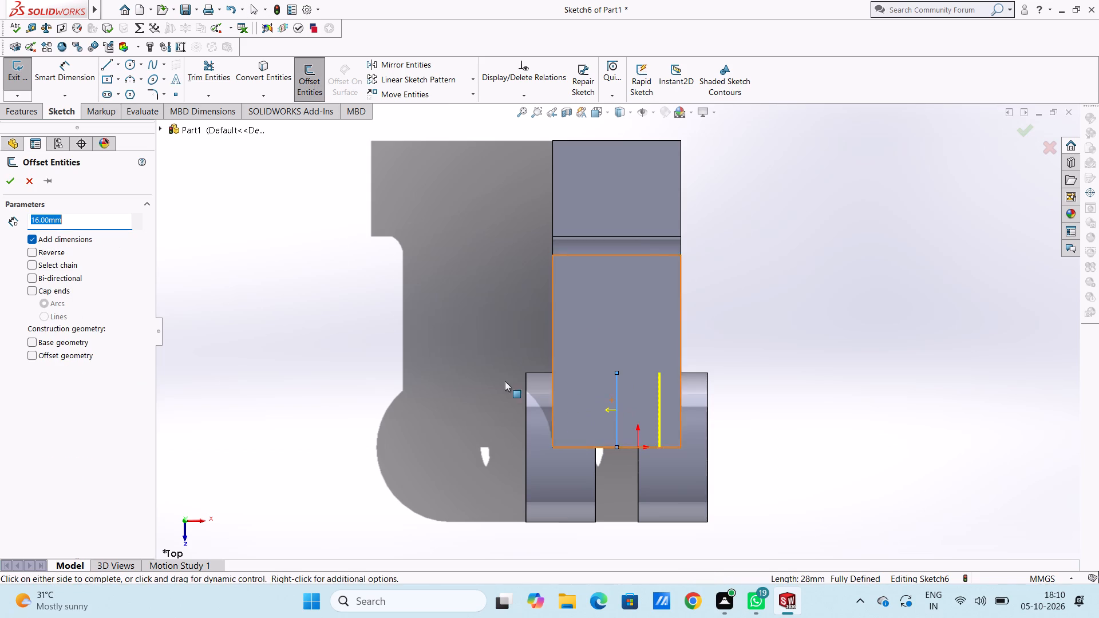
{"action": "left_click", "coordinate": [32, 278]}
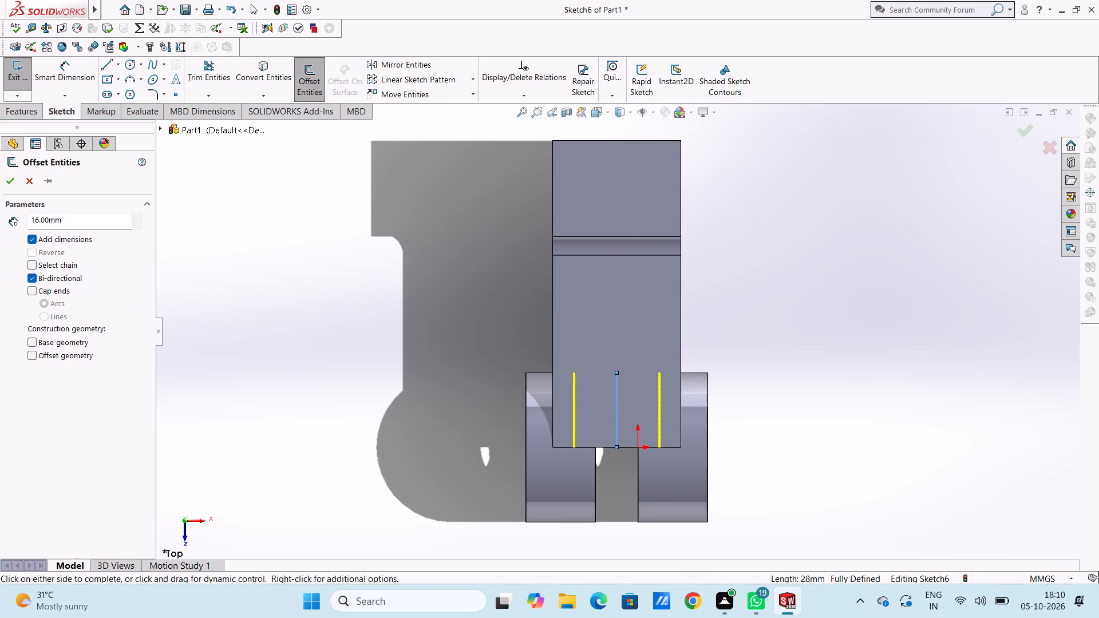
{"action": "double_click", "coordinate": [67, 219]}
{"action": "key", "text": "8"}
{"action": "key", "text": "Return"}
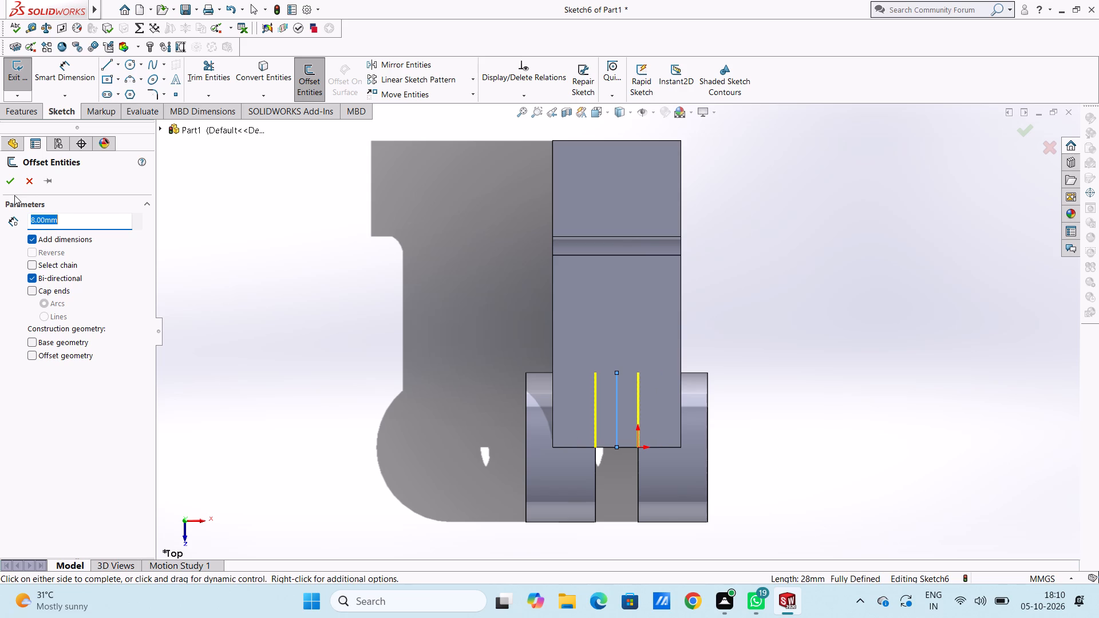
{"action": "left_click", "coordinate": [15, 184]}
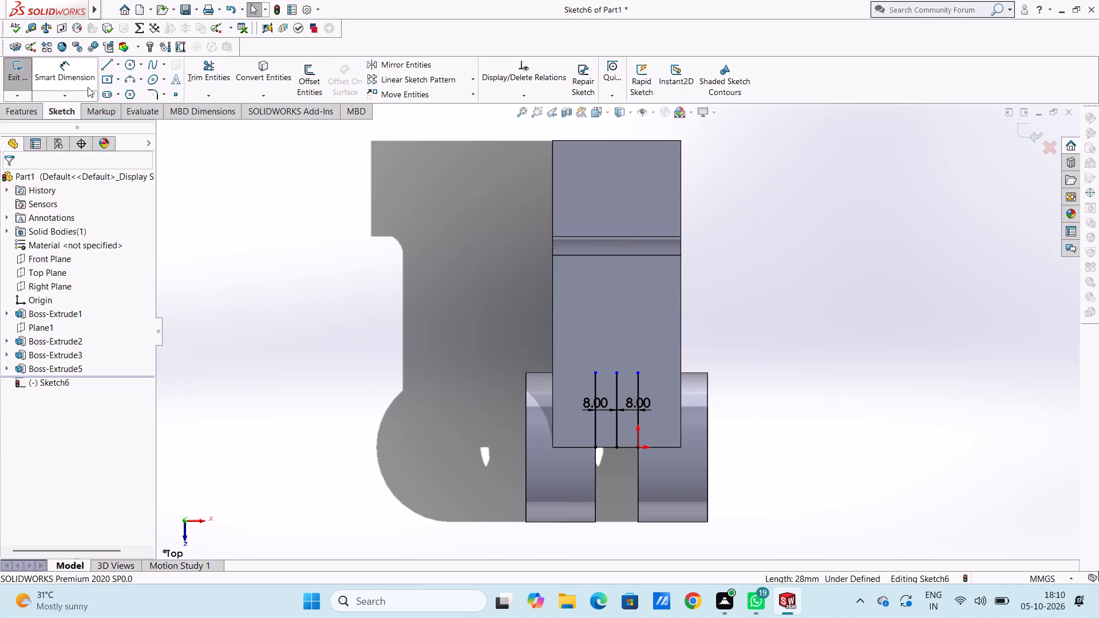
Draw a horizontal line joining the inner ends of the two offset lines, away from the arm's ring-side edge.
{"action": "left_click", "coordinate": [107, 65]}
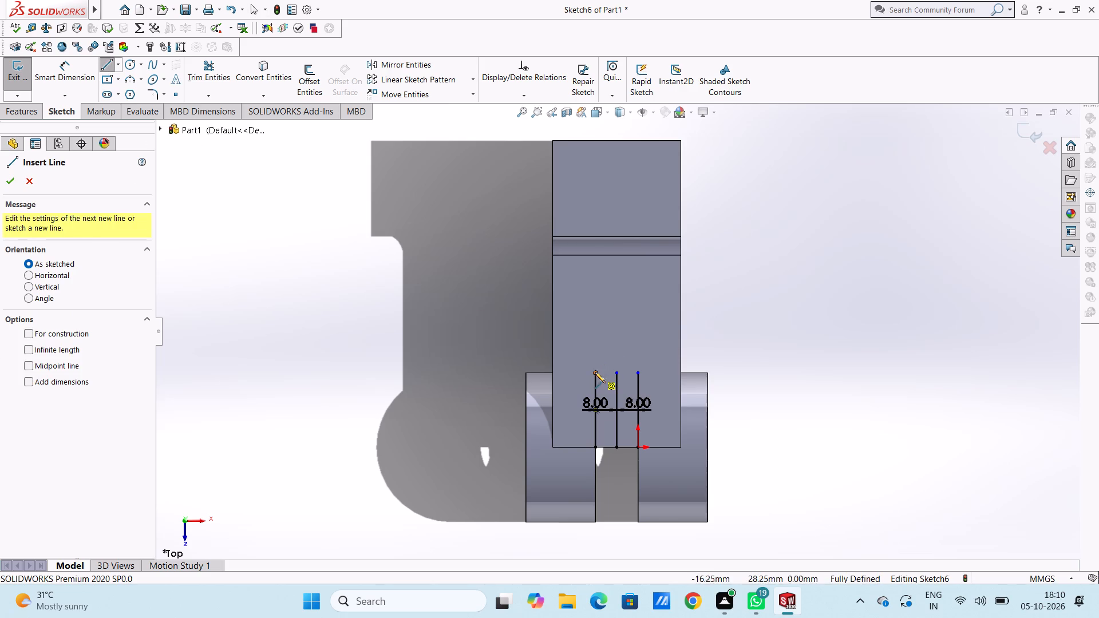
{"action": "left_click", "coordinate": [595, 372]}
{"action": "left_click", "coordinate": [637, 374]}
{"action": "key", "text": "Escape"}
{"action": "key", "text": "Escape"}
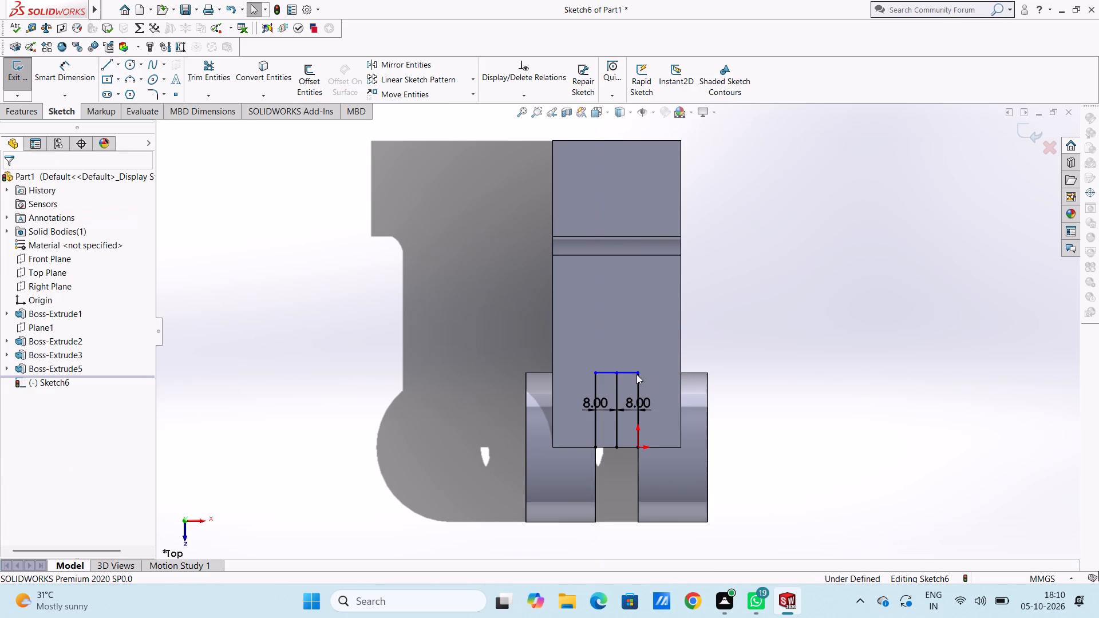
Delete the original vertical centre line between the two offset lines.
{"action": "left_click", "coordinate": [618, 383]}
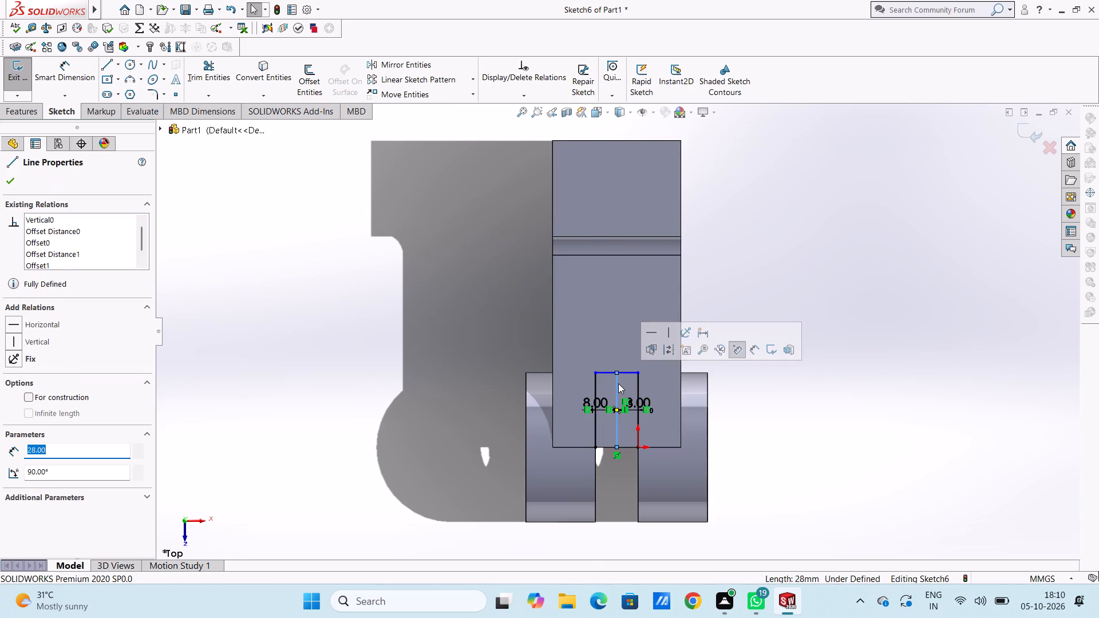
{"action": "key", "text": "Delete"}
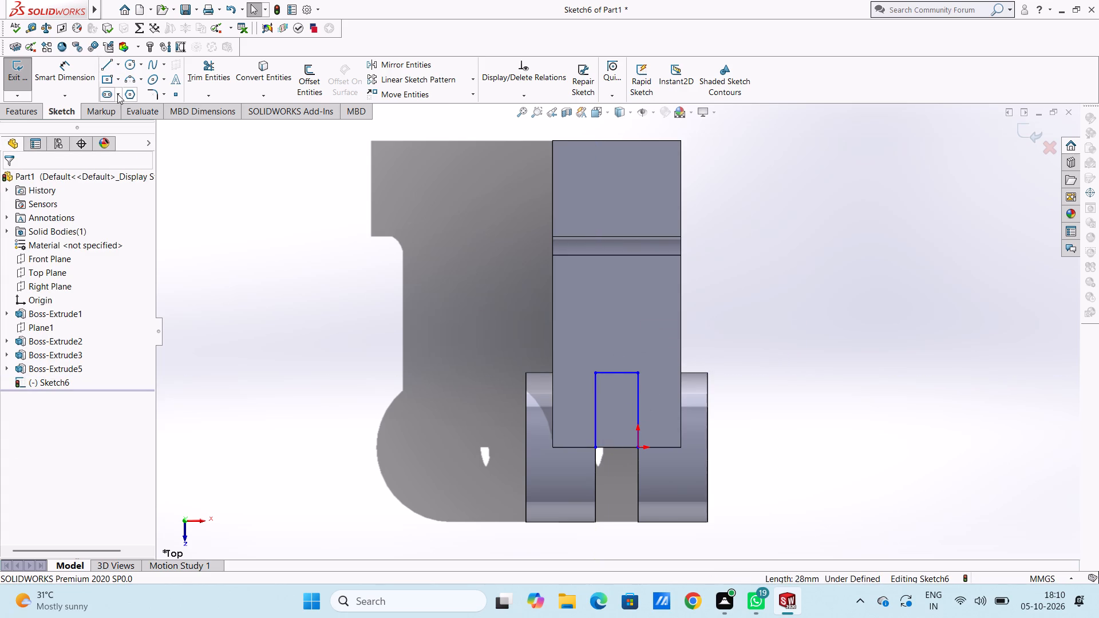
Close the rectangle with a 16 mm horizontal line along the arm's ring-side edge, joining the two offset lines.
{"action": "left_click", "coordinate": [108, 66]}
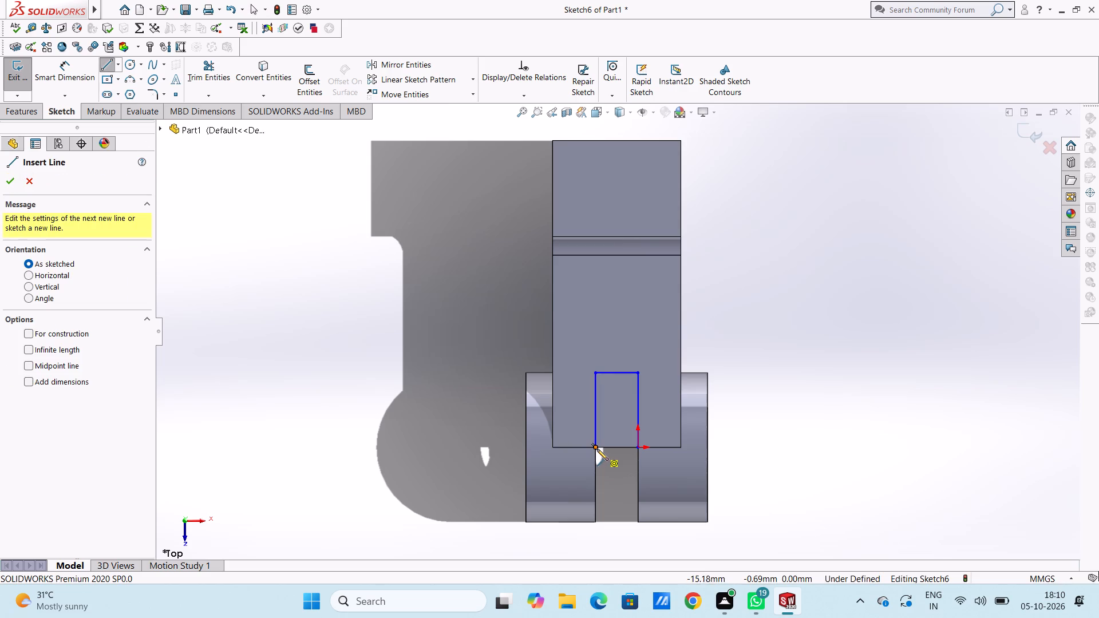
{"action": "left_click", "coordinate": [596, 449]}
{"action": "left_click", "coordinate": [636, 448]}
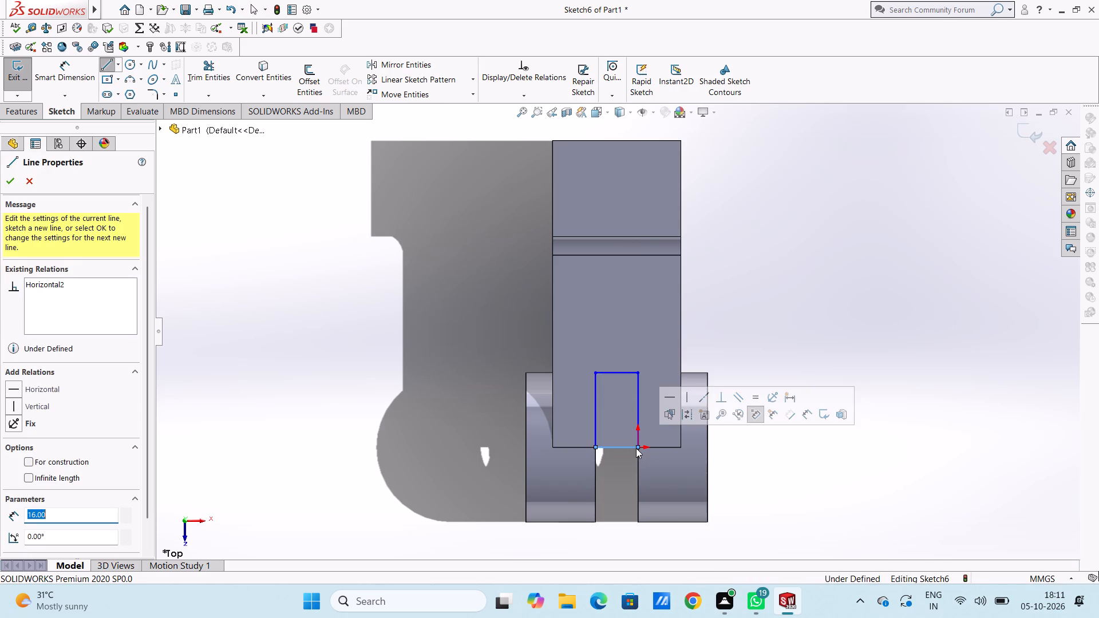
{"action": "key", "text": "Escape"}
{"action": "key", "text": "Escape"}
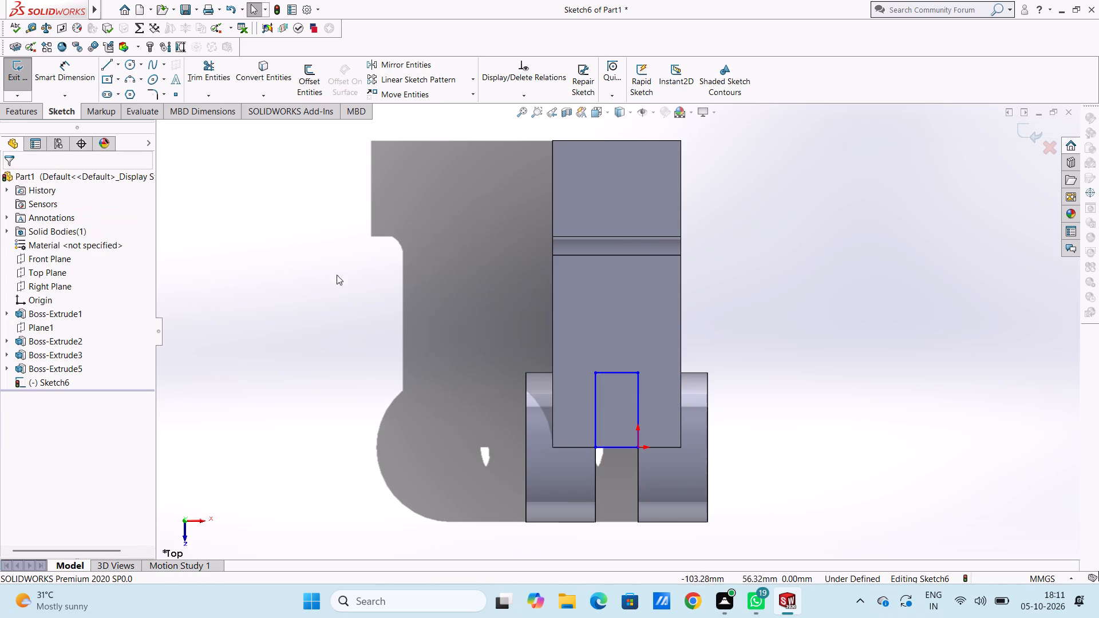
{"action": "key", "text": "Escape"}
Dimension the length of the rectangle's long side away from the origin and the width of its inner end.
{"action": "left_click", "coordinate": [82, 76]}
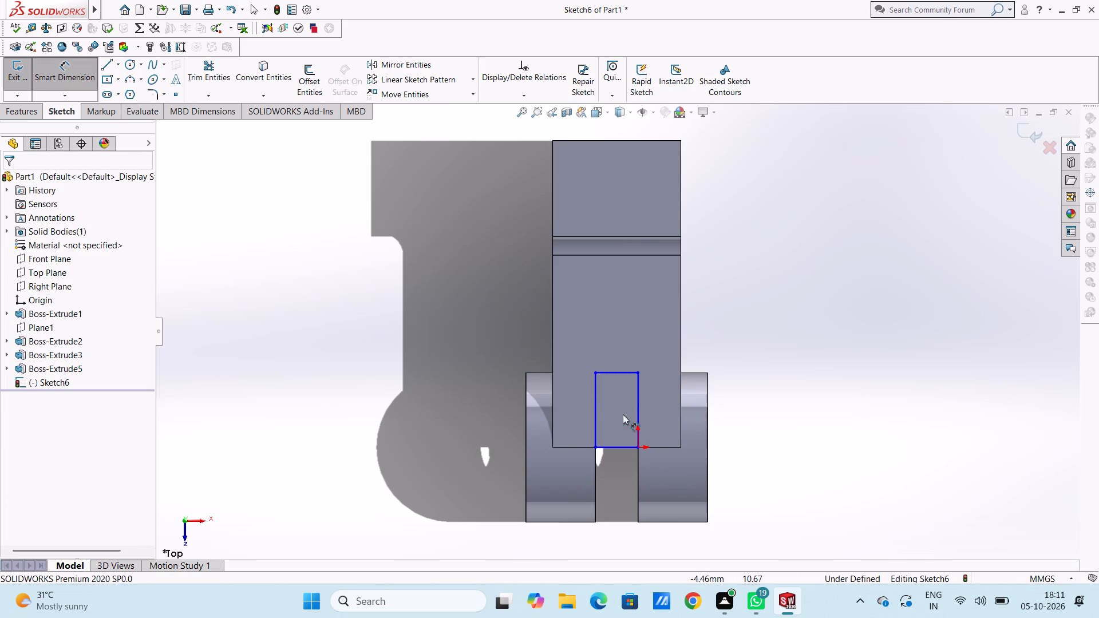
{"action": "left_click", "coordinate": [592, 403]}
{"action": "left_click", "coordinate": [437, 406]}
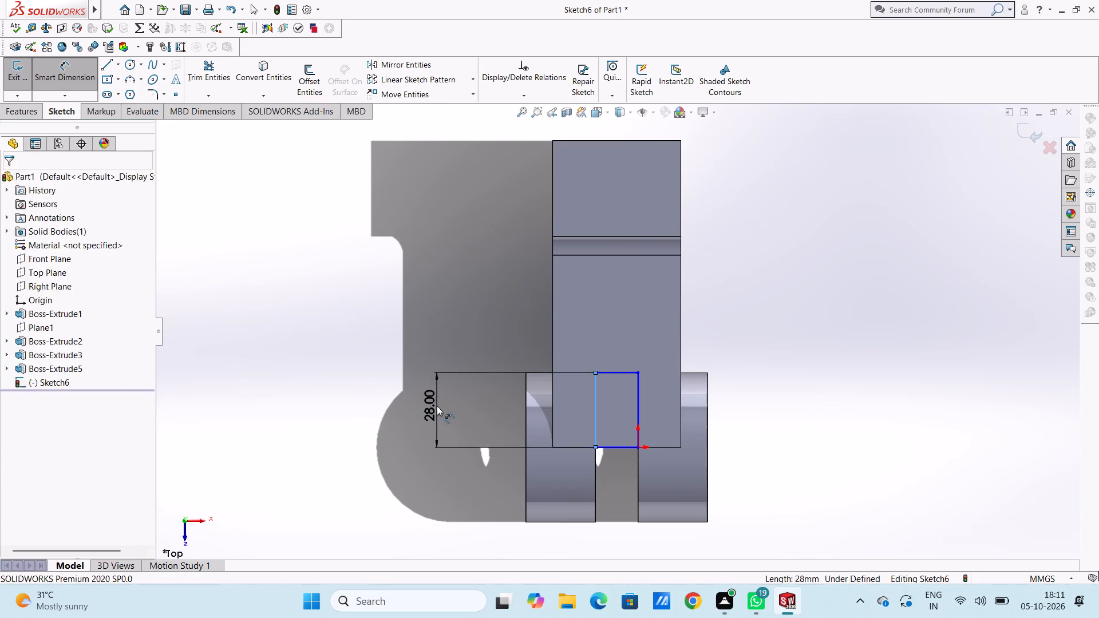
{"action": "left_click", "coordinate": [386, 392]}
{"action": "left_click", "coordinate": [379, 382]}
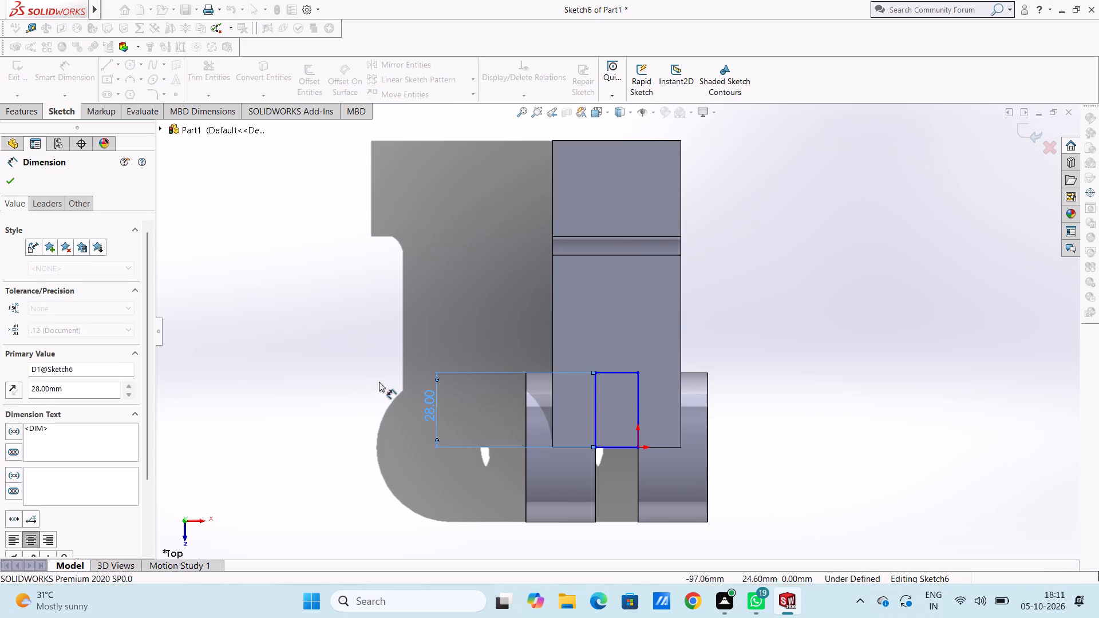
{"action": "left_click", "coordinate": [606, 373]}
{"action": "left_click", "coordinate": [605, 308]}
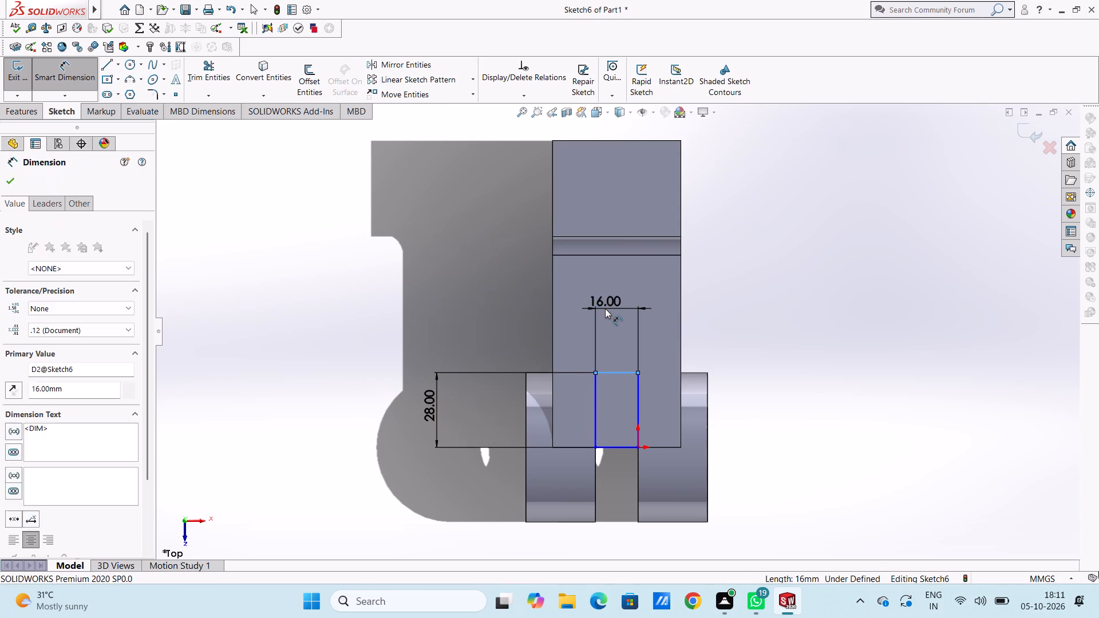
{"action": "left_click", "coordinate": [556, 289]}
{"action": "left_click", "coordinate": [527, 300]}
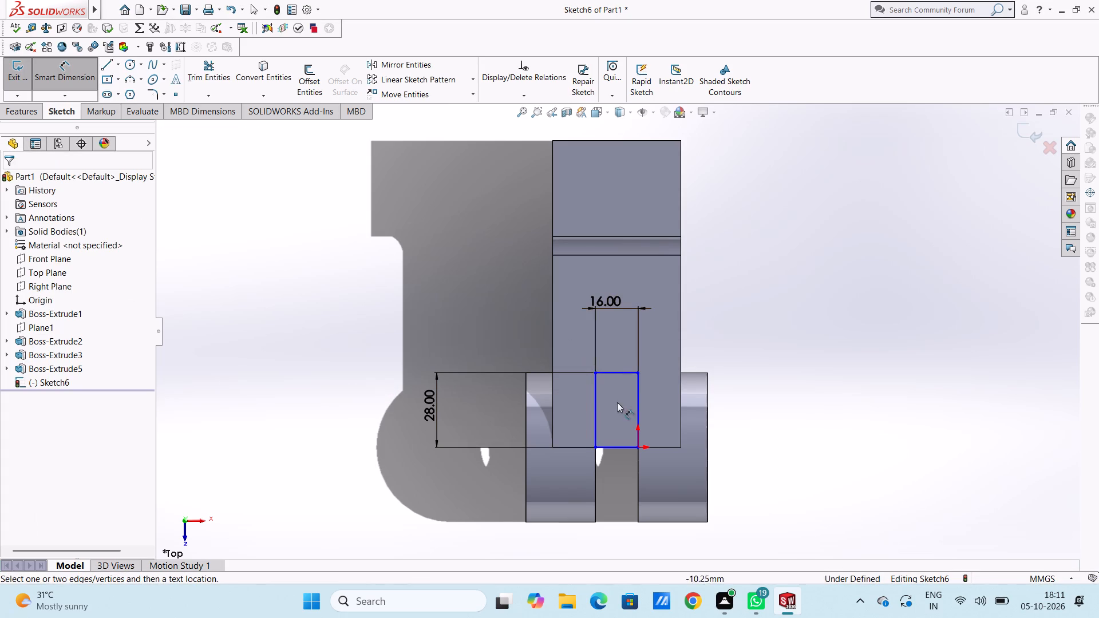
Dimension the length of the rectangle's origin-side long line and the width of its ring-side end.
{"action": "left_click", "coordinate": [637, 412]}
{"action": "left_click", "coordinate": [811, 419]}
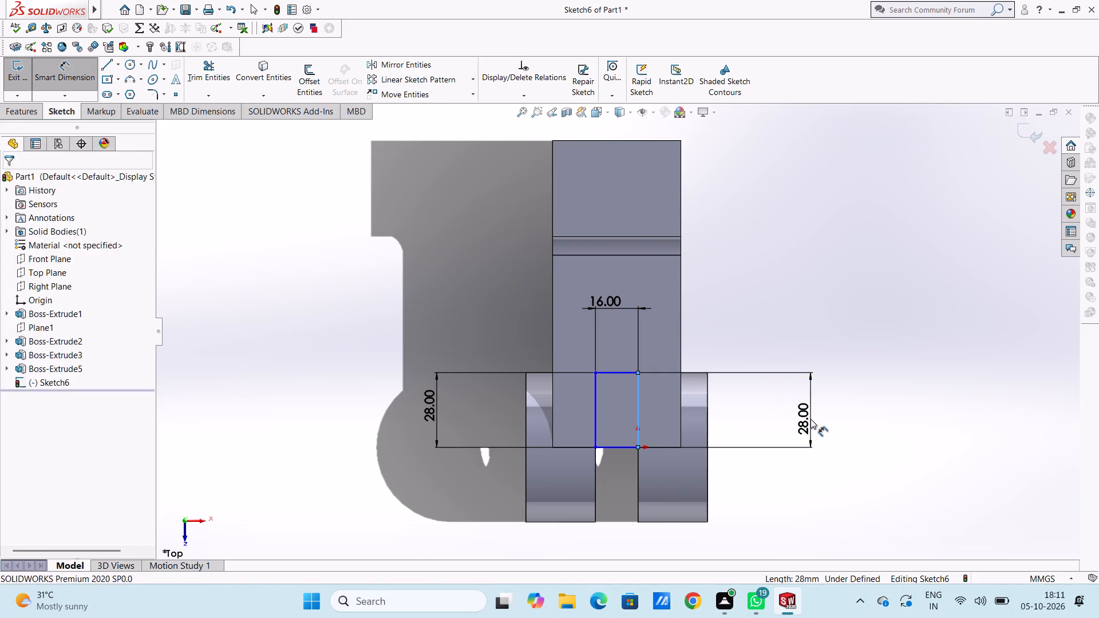
{"action": "left_click", "coordinate": [762, 402]}
{"action": "left_click", "coordinate": [753, 397]}
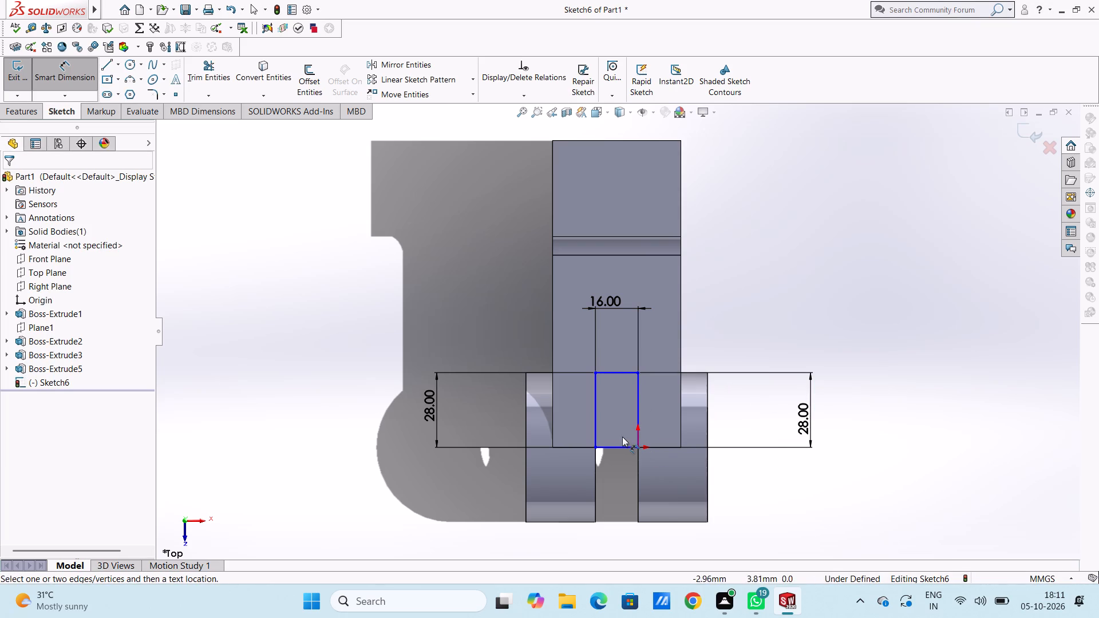
{"action": "left_click", "coordinate": [621, 445]}
{"action": "left_click", "coordinate": [614, 546]}
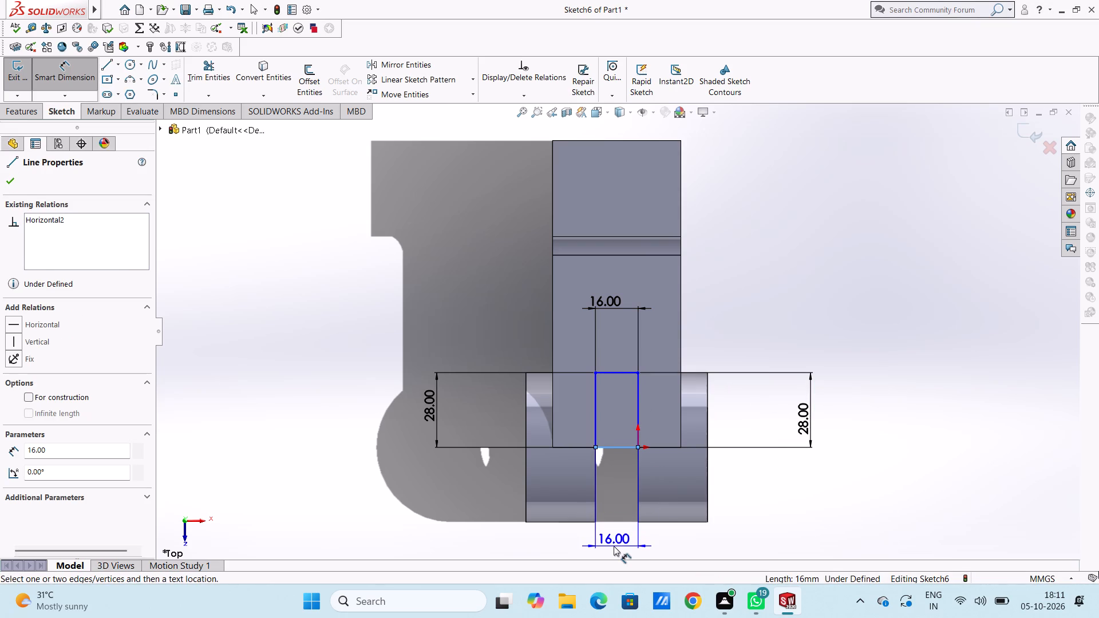
{"action": "left_click", "coordinate": [568, 527]}
{"action": "left_click", "coordinate": [489, 525]}
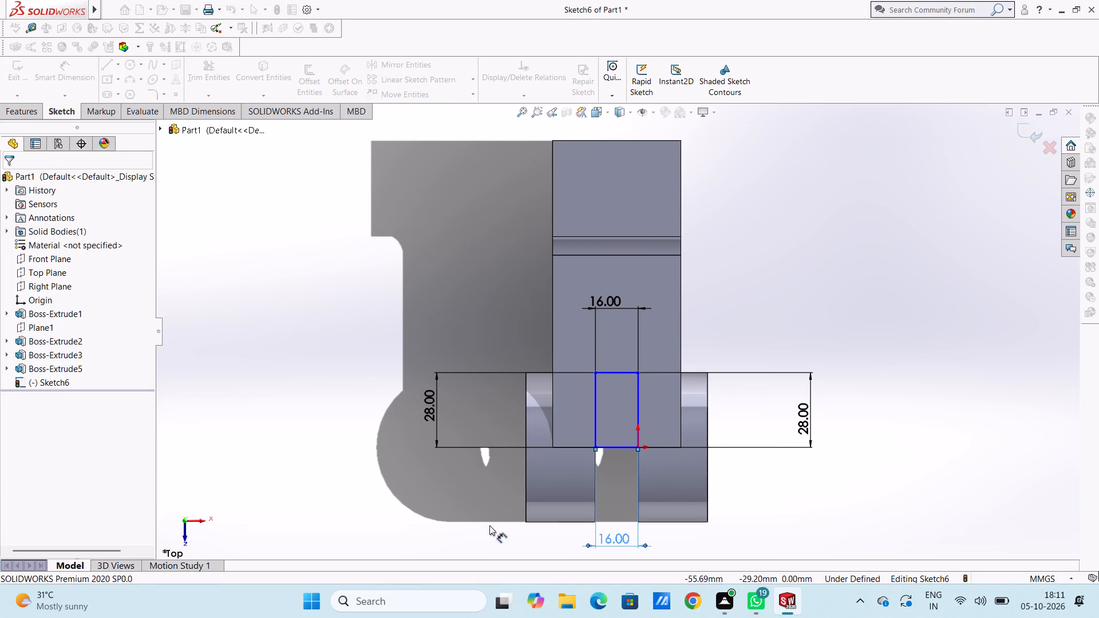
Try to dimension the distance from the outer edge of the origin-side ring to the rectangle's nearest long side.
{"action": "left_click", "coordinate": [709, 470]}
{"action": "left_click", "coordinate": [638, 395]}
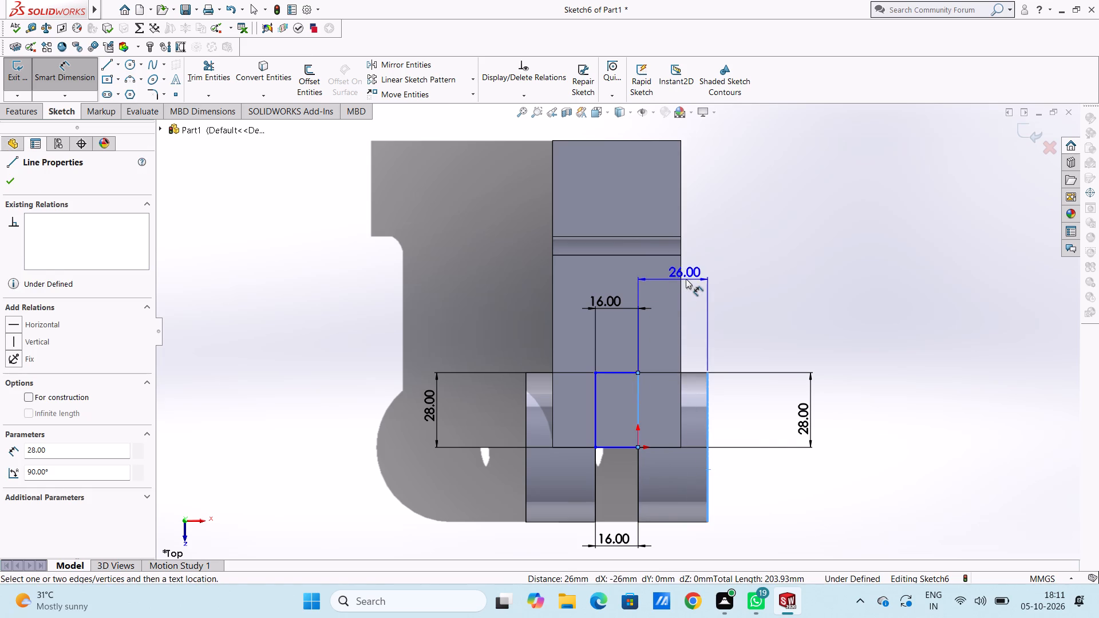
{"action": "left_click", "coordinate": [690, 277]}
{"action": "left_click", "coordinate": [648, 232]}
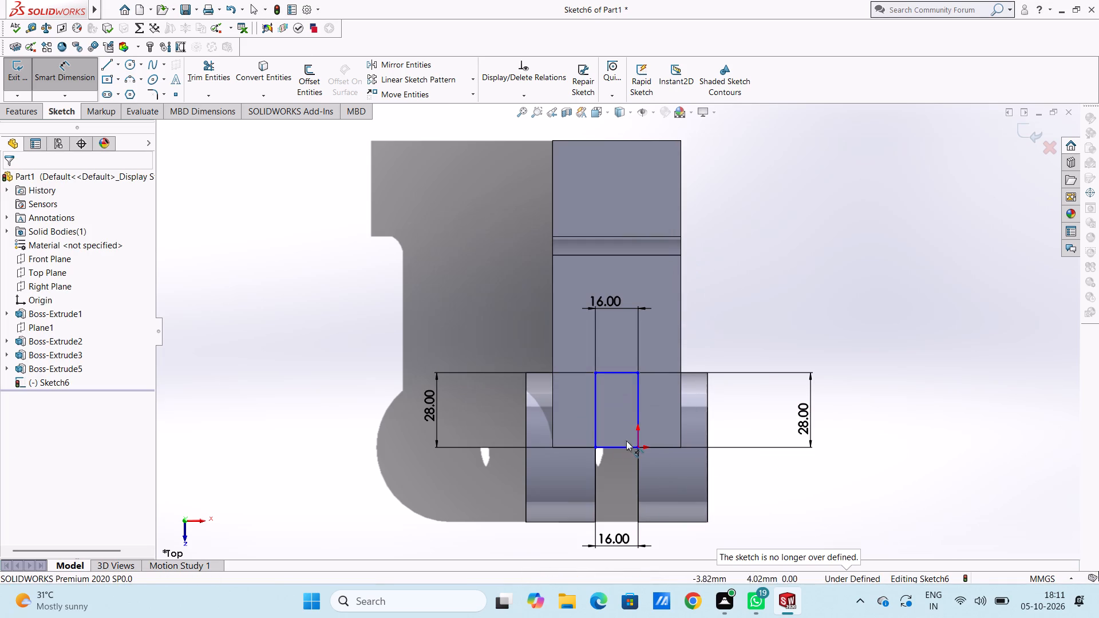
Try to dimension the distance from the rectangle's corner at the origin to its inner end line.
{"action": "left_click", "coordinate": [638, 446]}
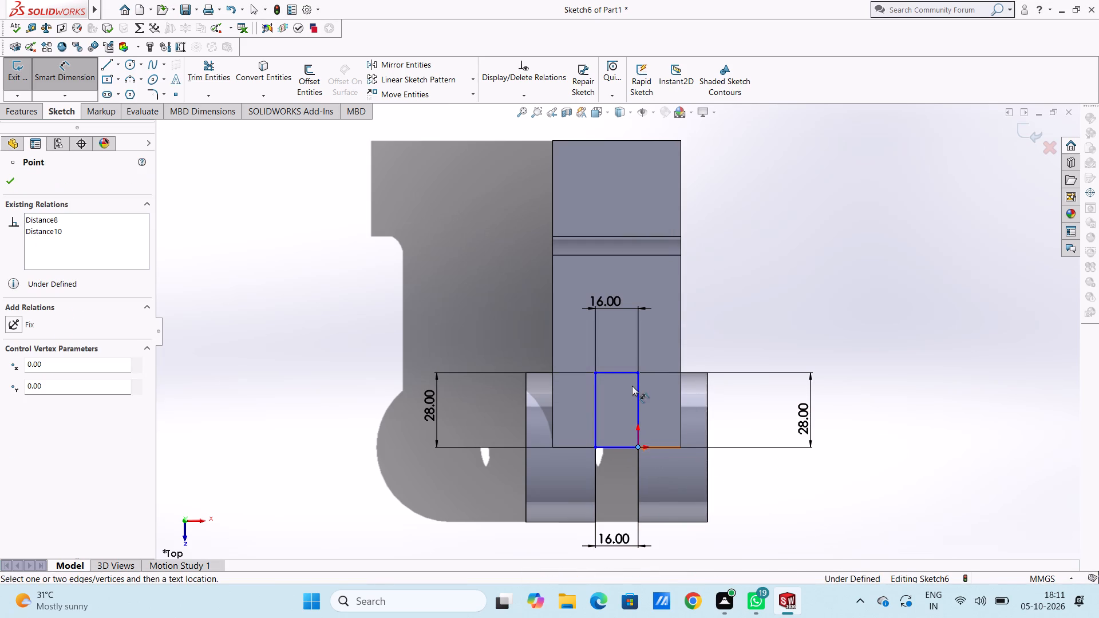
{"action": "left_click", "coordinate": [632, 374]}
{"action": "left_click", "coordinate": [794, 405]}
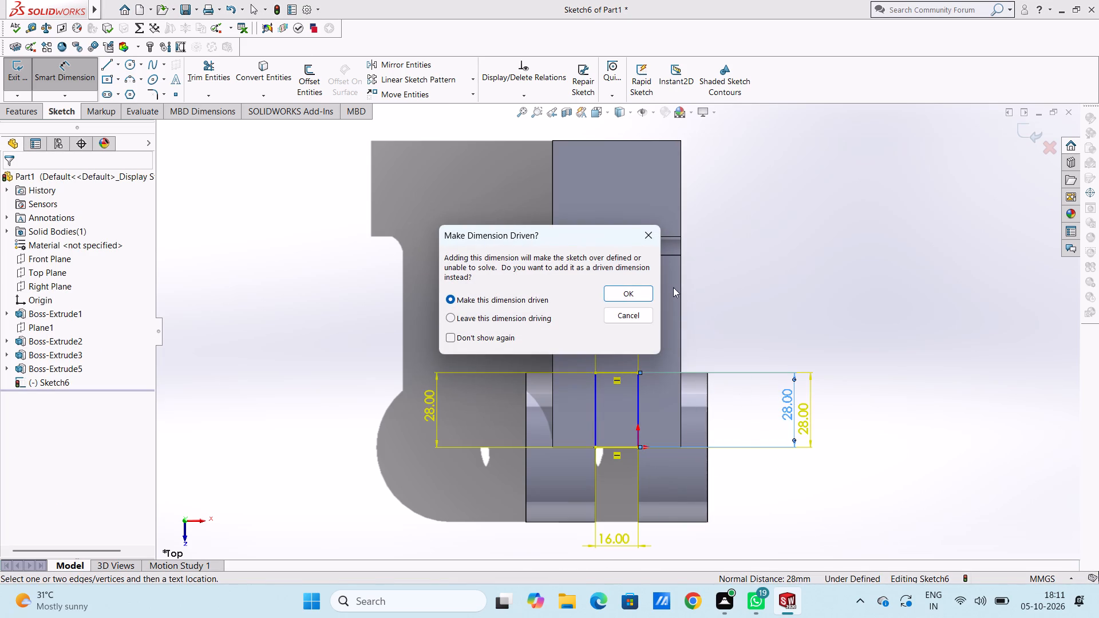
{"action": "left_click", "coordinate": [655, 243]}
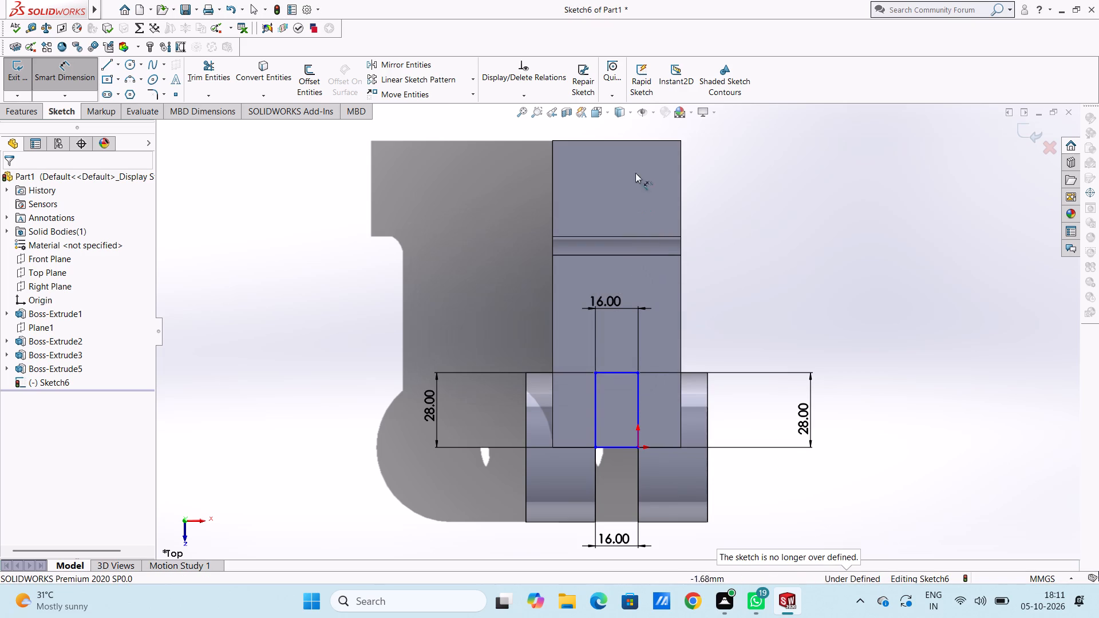
Dimension the distance from the arm's far end edge to the rectangle's inner end line.
{"action": "left_click", "coordinate": [641, 140]}
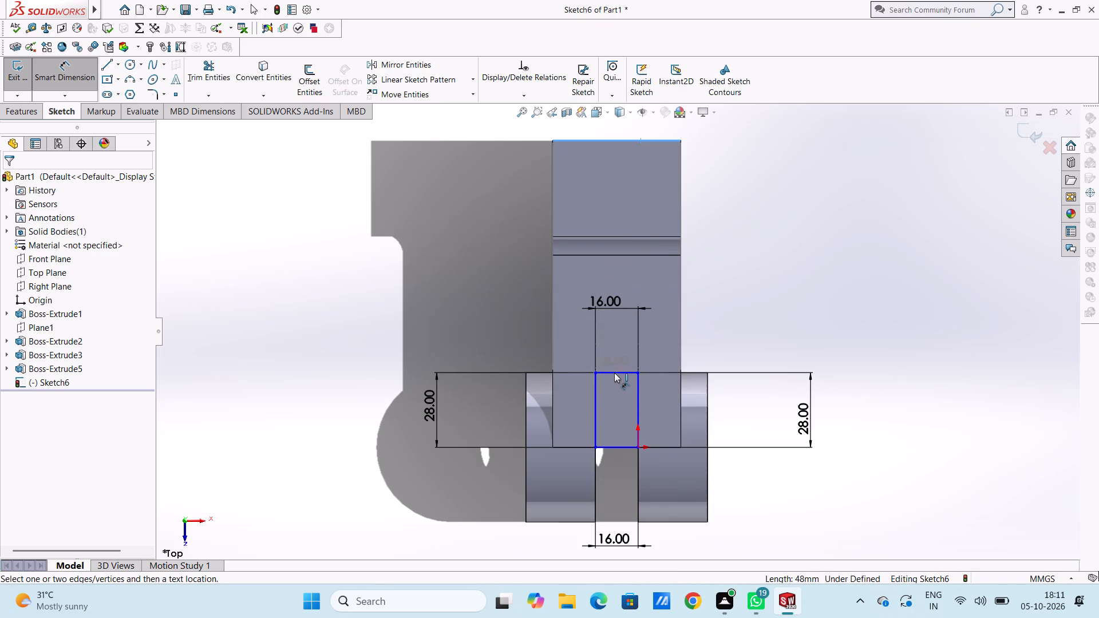
{"action": "left_click", "coordinate": [614, 374]}
{"action": "left_click", "coordinate": [918, 356]}
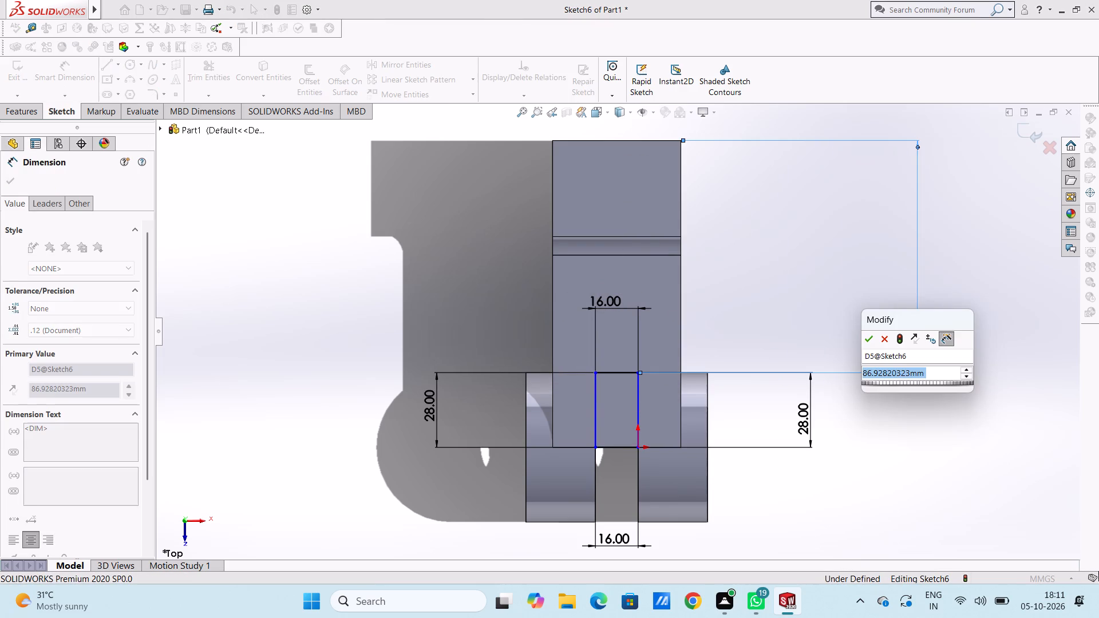
{"action": "left_click", "coordinate": [869, 338]}
{"action": "left_click", "coordinate": [846, 313]}
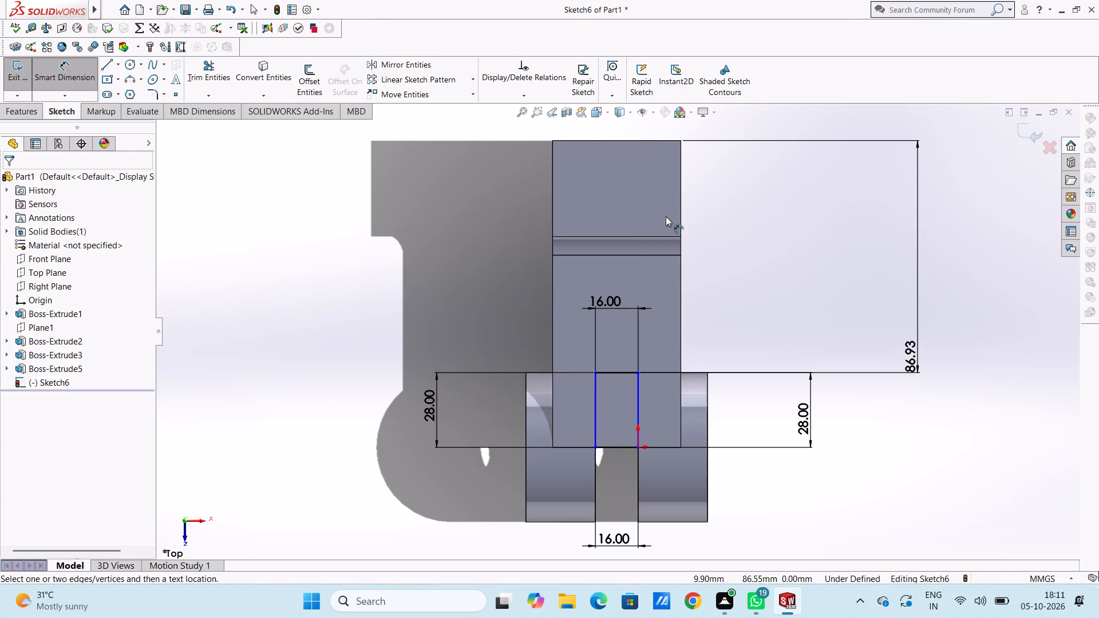
Dimension the distance from the arm's origin-side edge to the rectangle's nearest long side.
{"action": "left_click", "coordinate": [682, 213]}
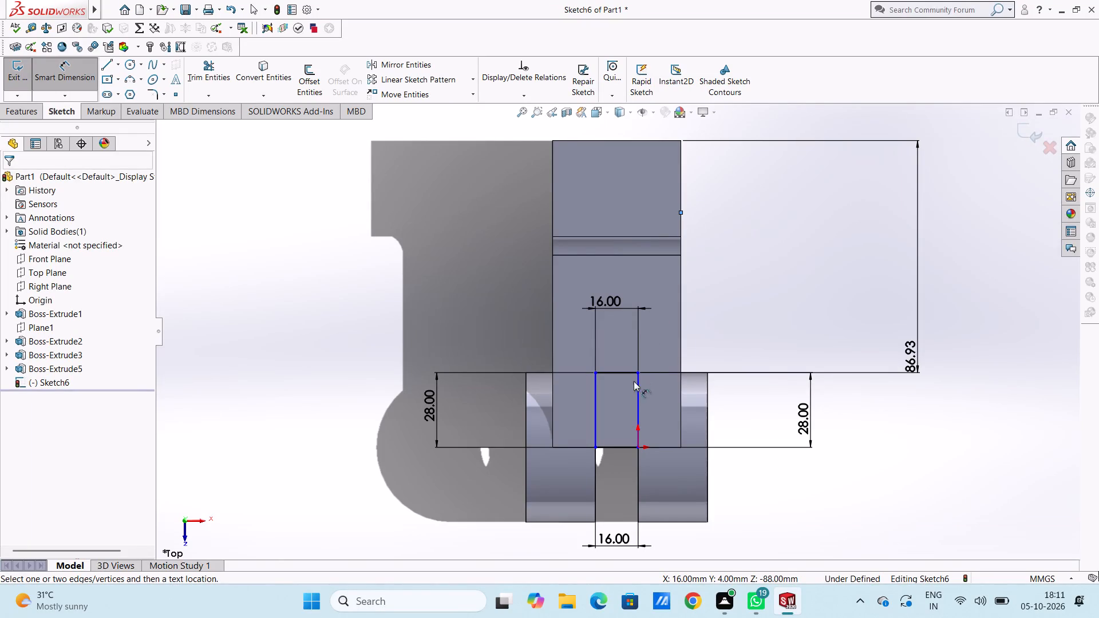
{"action": "left_click", "coordinate": [637, 398]}
{"action": "left_click", "coordinate": [659, 190]}
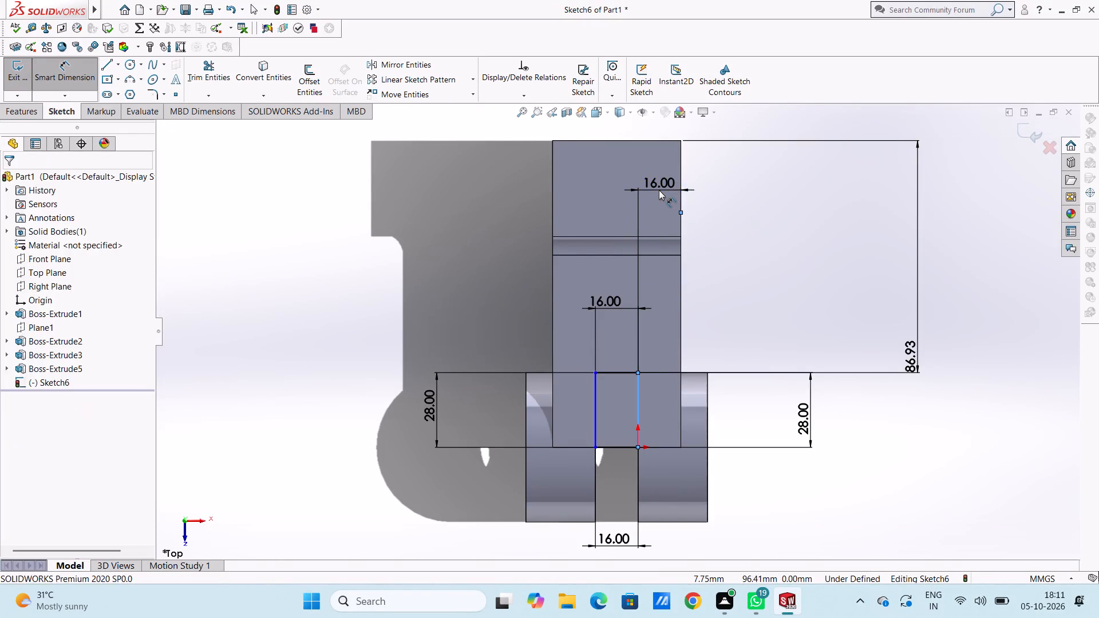
{"action": "left_click", "coordinate": [610, 169]}
{"action": "left_click", "coordinate": [491, 211]}
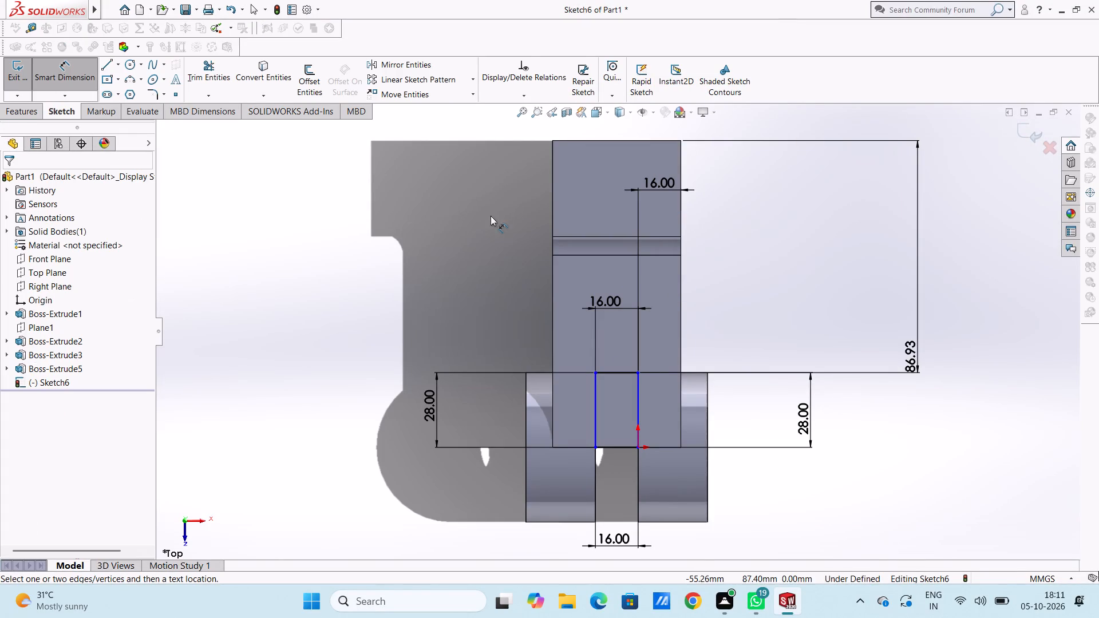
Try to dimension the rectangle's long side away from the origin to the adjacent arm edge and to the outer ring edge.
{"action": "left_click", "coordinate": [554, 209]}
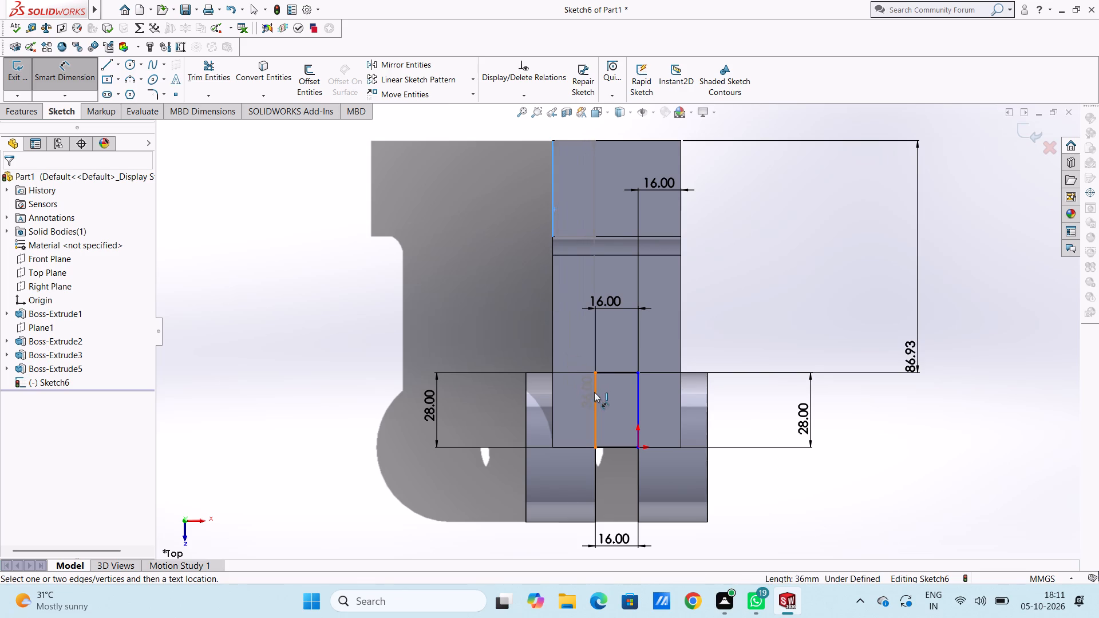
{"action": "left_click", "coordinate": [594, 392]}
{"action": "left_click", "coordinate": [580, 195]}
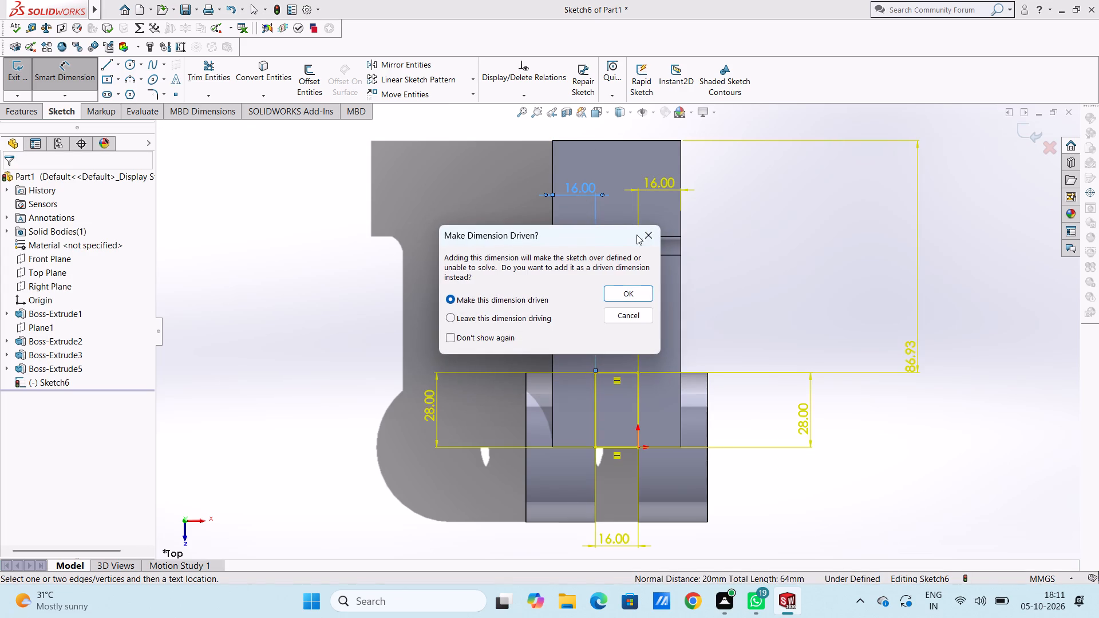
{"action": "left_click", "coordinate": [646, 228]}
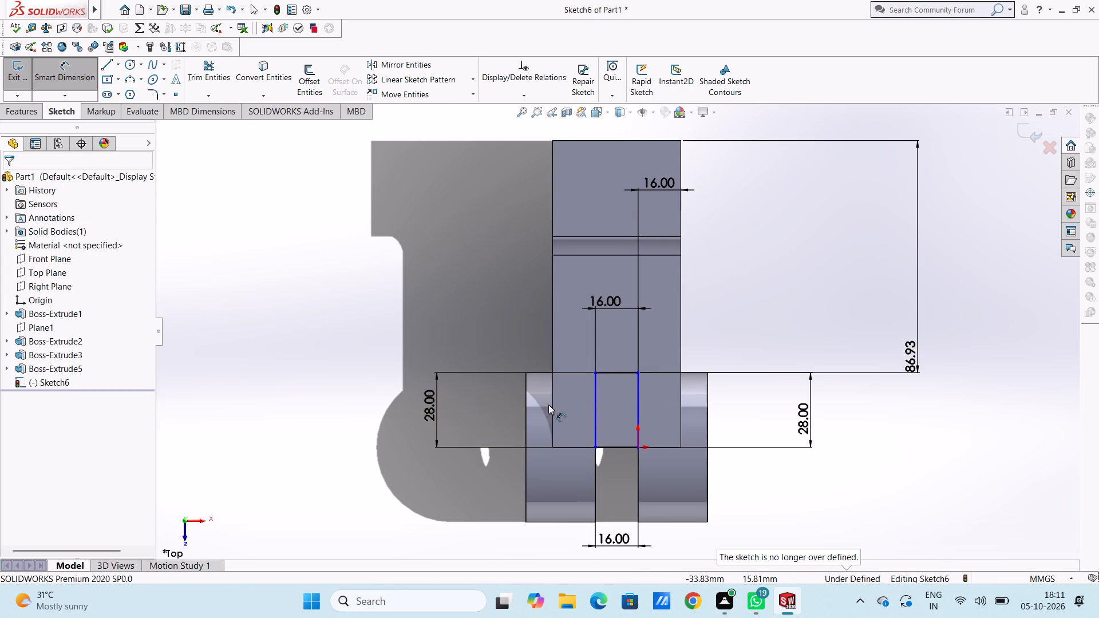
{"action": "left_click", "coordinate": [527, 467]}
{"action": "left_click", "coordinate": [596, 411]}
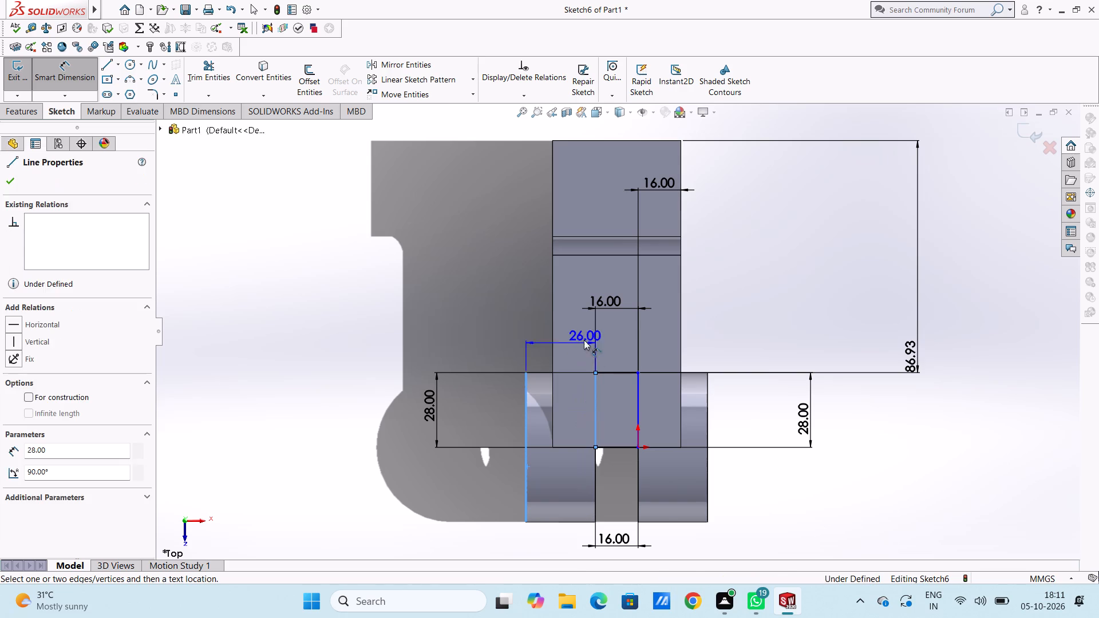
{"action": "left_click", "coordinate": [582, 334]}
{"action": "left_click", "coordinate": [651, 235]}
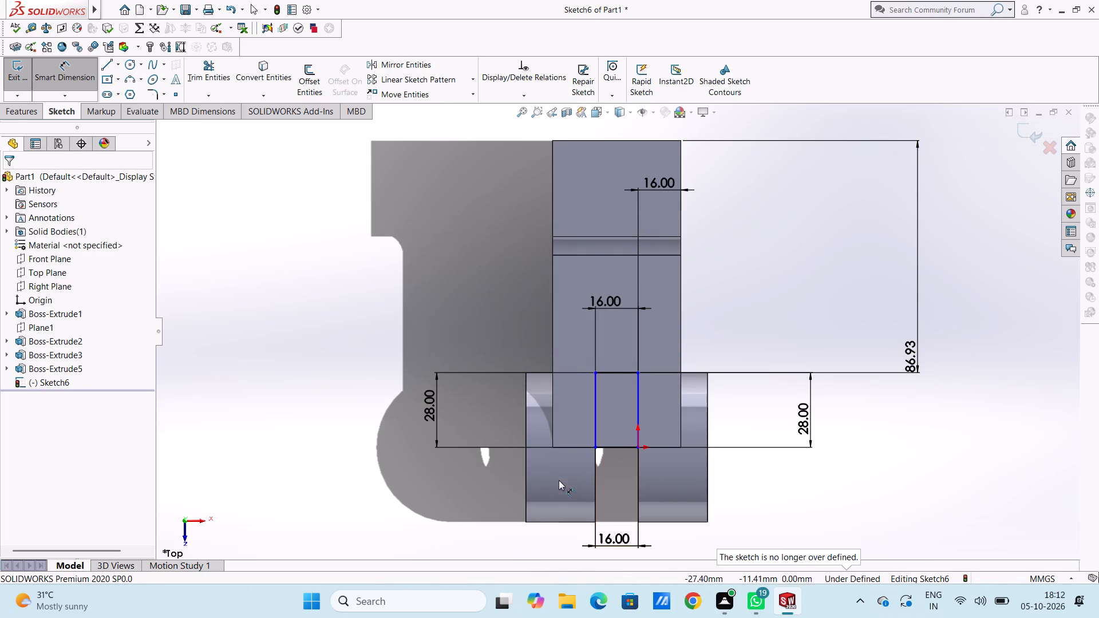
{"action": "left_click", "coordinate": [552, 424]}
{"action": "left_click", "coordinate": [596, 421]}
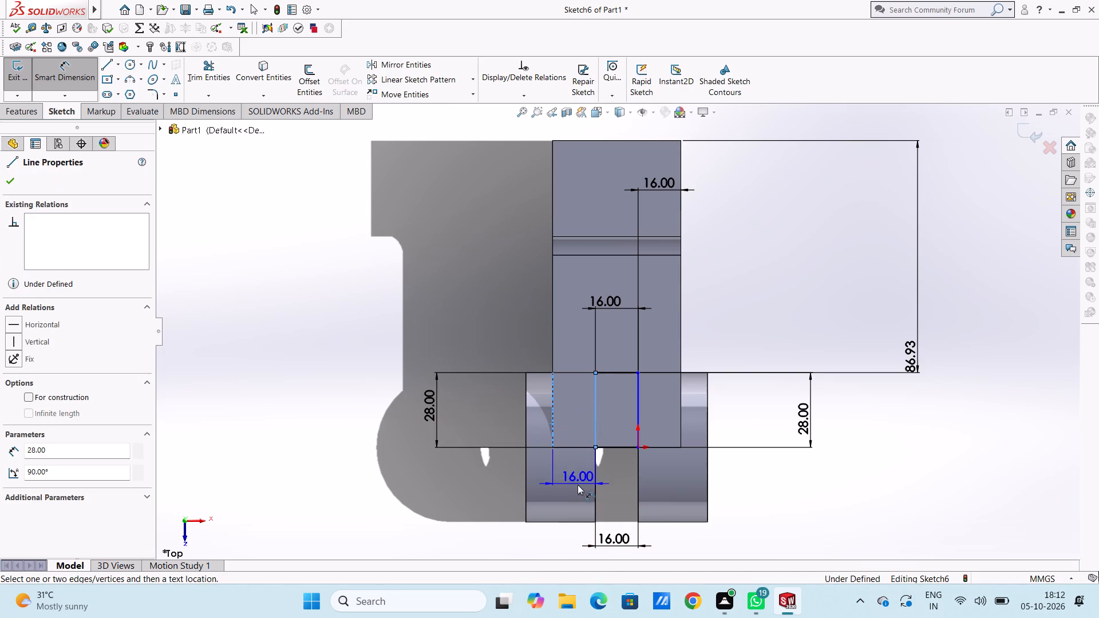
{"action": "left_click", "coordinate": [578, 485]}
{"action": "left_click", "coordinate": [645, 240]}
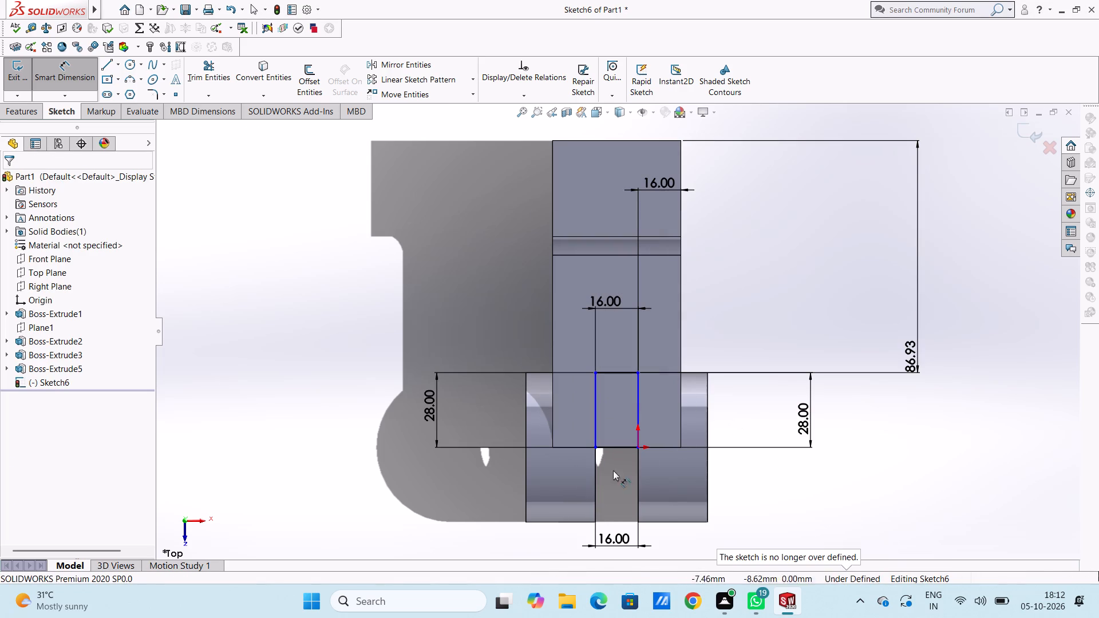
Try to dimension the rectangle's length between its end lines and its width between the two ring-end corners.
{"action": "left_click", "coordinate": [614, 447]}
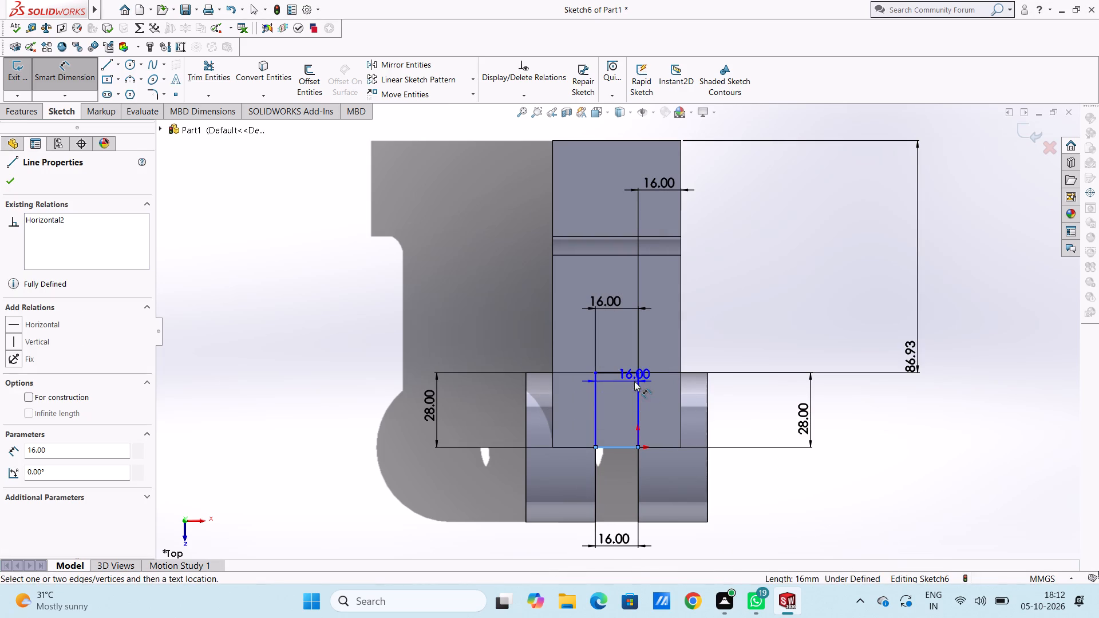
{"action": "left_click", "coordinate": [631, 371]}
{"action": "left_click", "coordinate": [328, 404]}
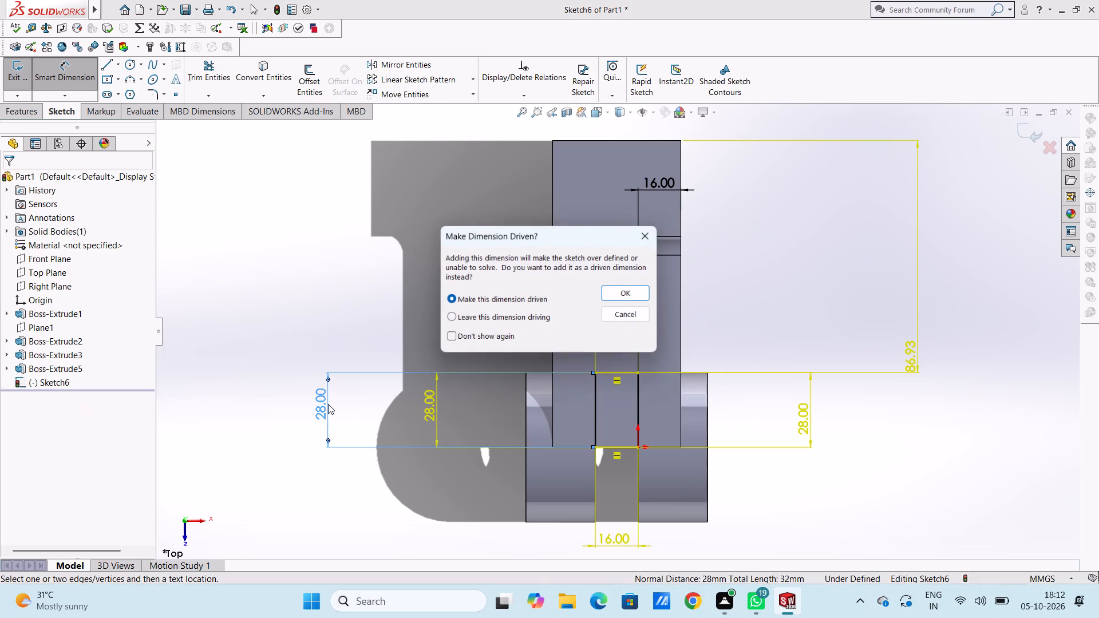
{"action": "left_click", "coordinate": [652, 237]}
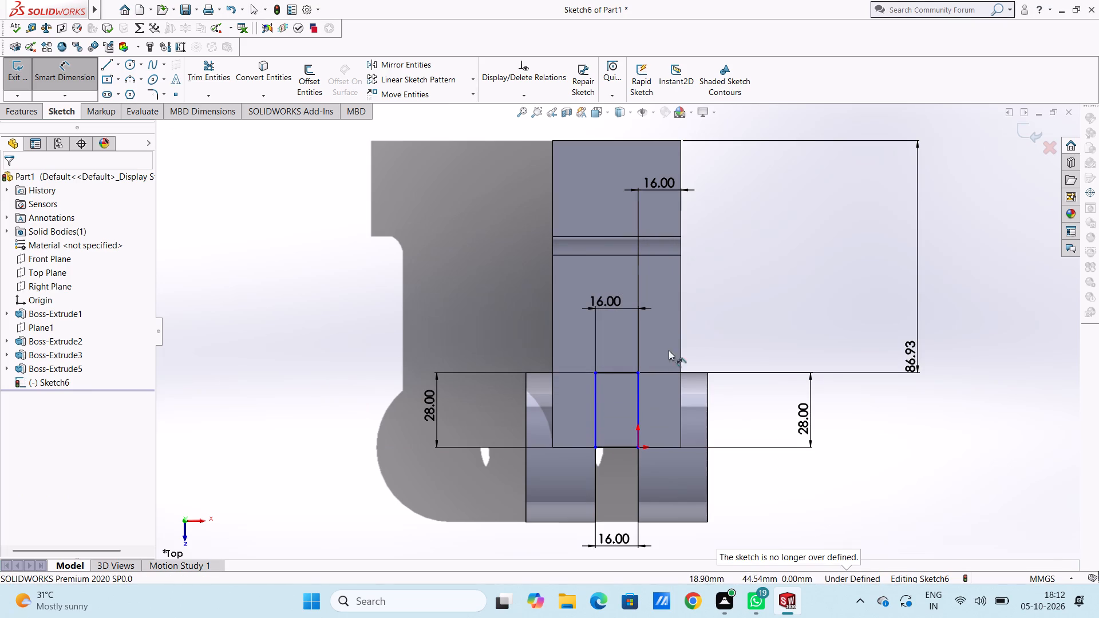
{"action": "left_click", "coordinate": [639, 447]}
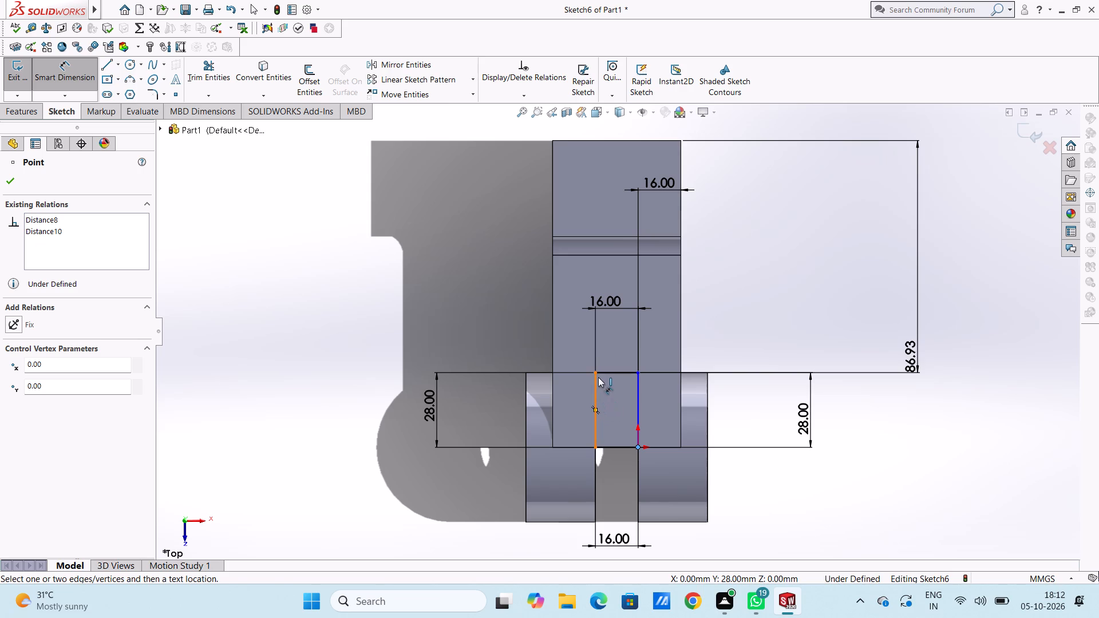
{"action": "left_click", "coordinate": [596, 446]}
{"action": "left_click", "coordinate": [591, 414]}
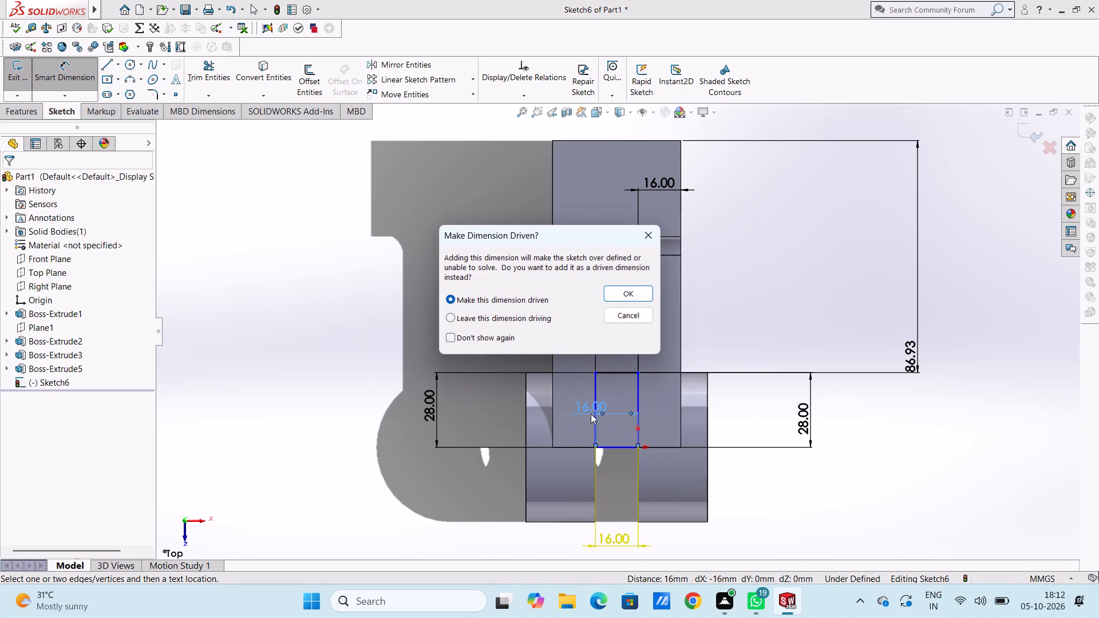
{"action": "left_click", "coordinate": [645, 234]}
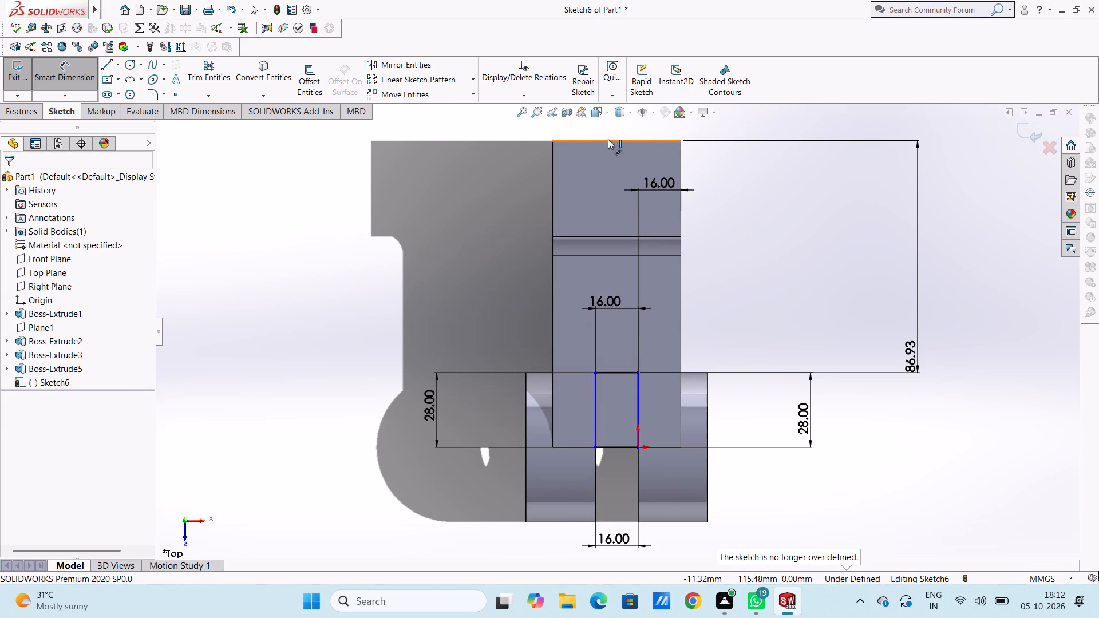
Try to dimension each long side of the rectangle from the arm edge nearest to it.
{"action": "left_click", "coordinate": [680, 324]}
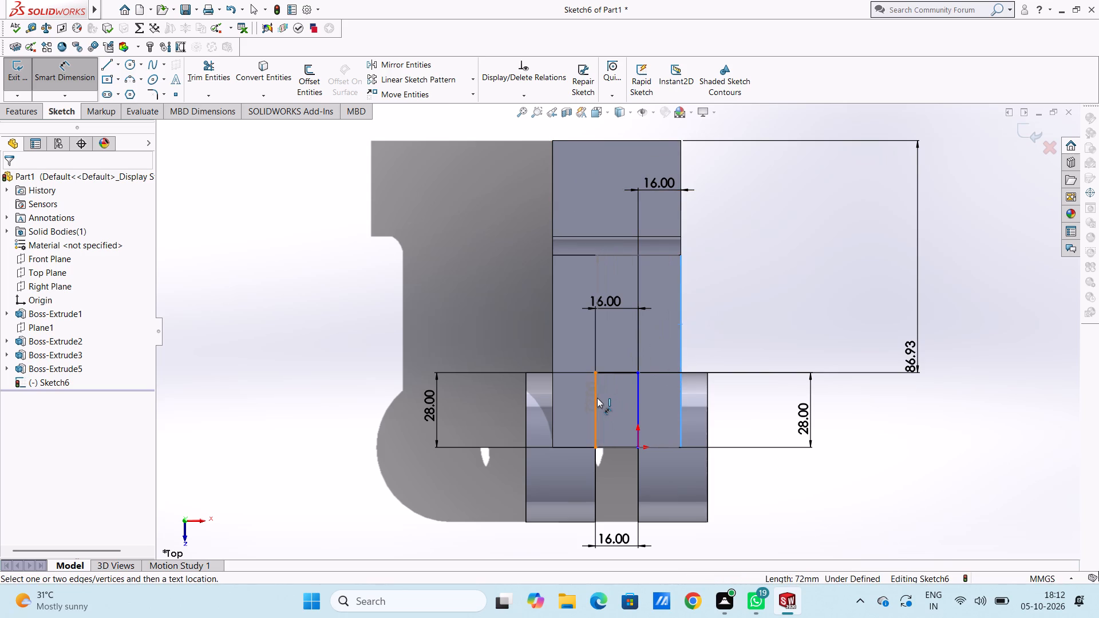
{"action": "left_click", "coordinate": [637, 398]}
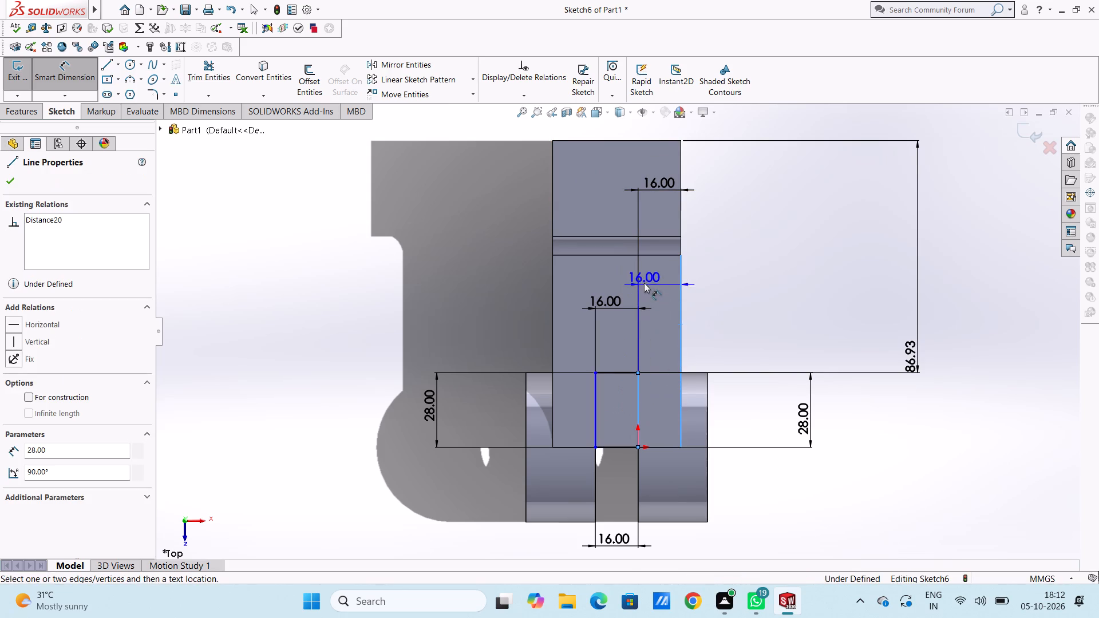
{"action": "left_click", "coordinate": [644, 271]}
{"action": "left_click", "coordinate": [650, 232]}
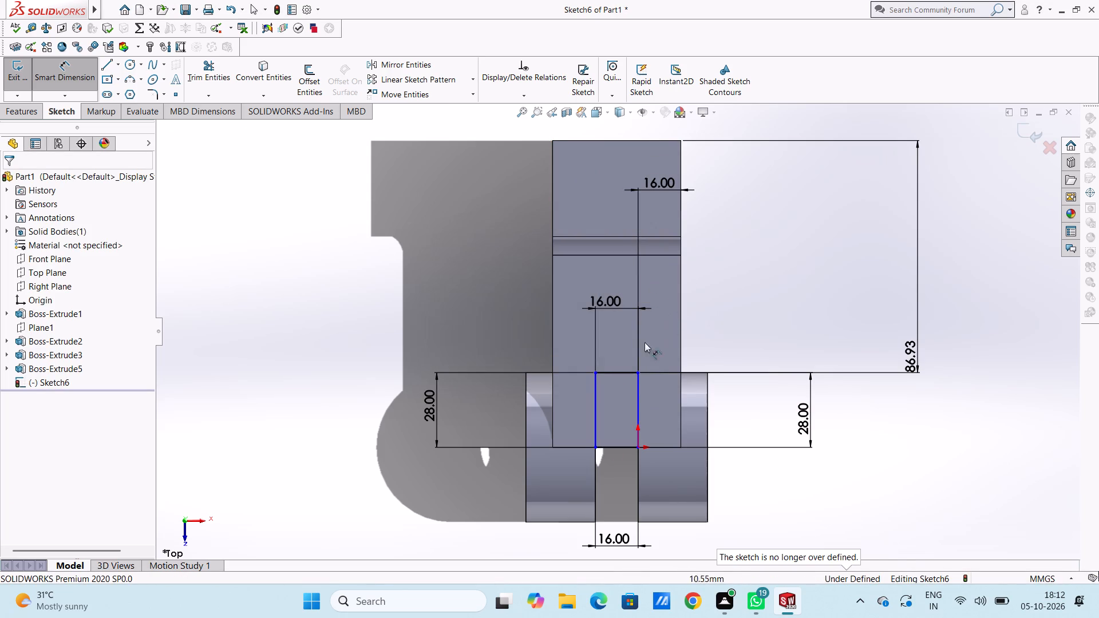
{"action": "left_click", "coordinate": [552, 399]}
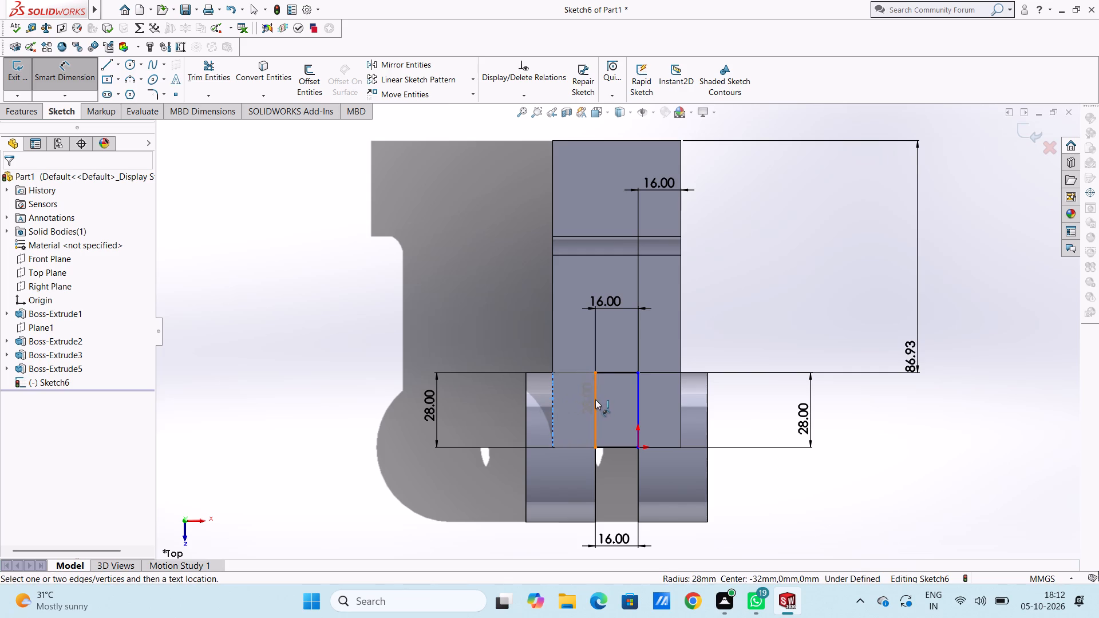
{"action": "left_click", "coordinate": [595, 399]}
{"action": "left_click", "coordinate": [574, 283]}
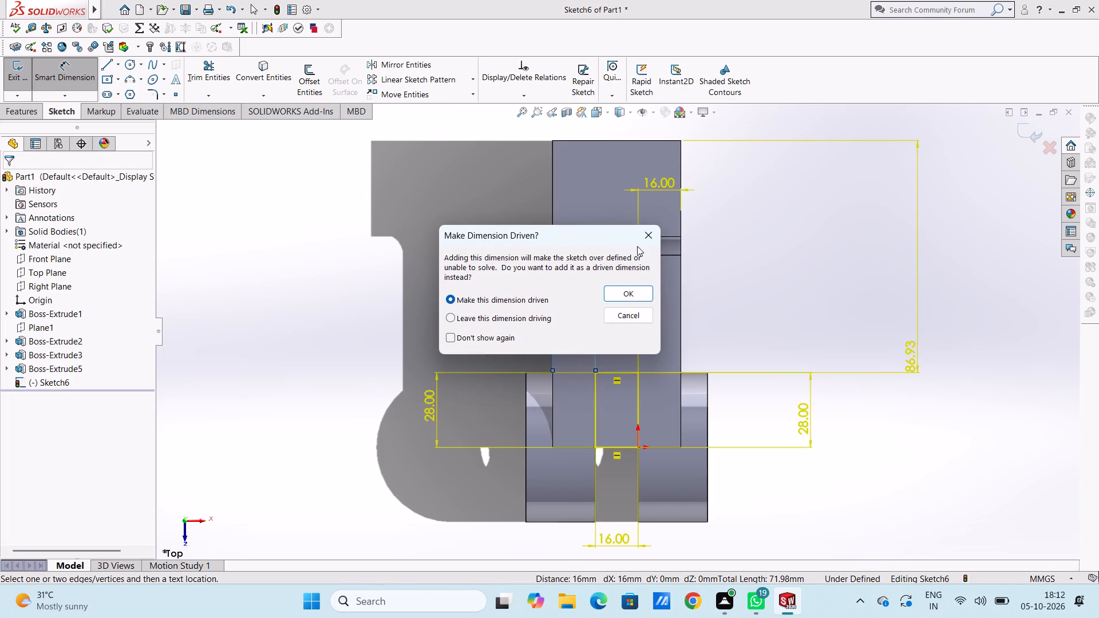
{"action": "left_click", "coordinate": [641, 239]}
Cut the rectangle into the arm between the rings with a 32 mm blind Extruded Cut.
{"action": "scroll", "coordinate": [612, 412], "scroll_direction": "up", "scroll_amount": 2}
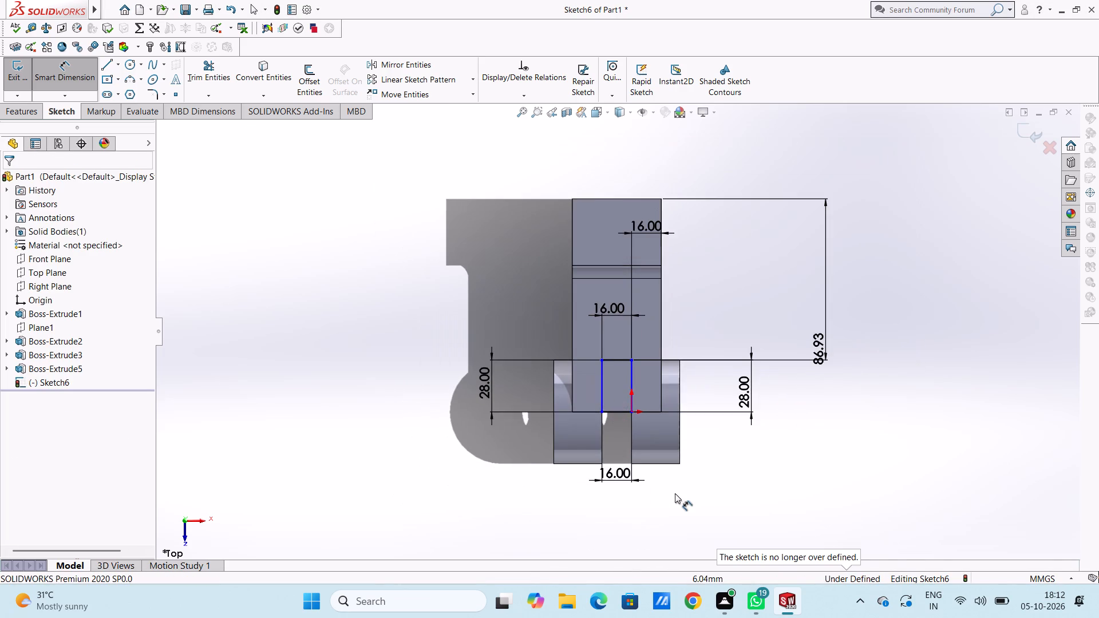
{"action": "middle_click_drag", "start_coordinate": [683, 494], "coordinate": [642, 398]}
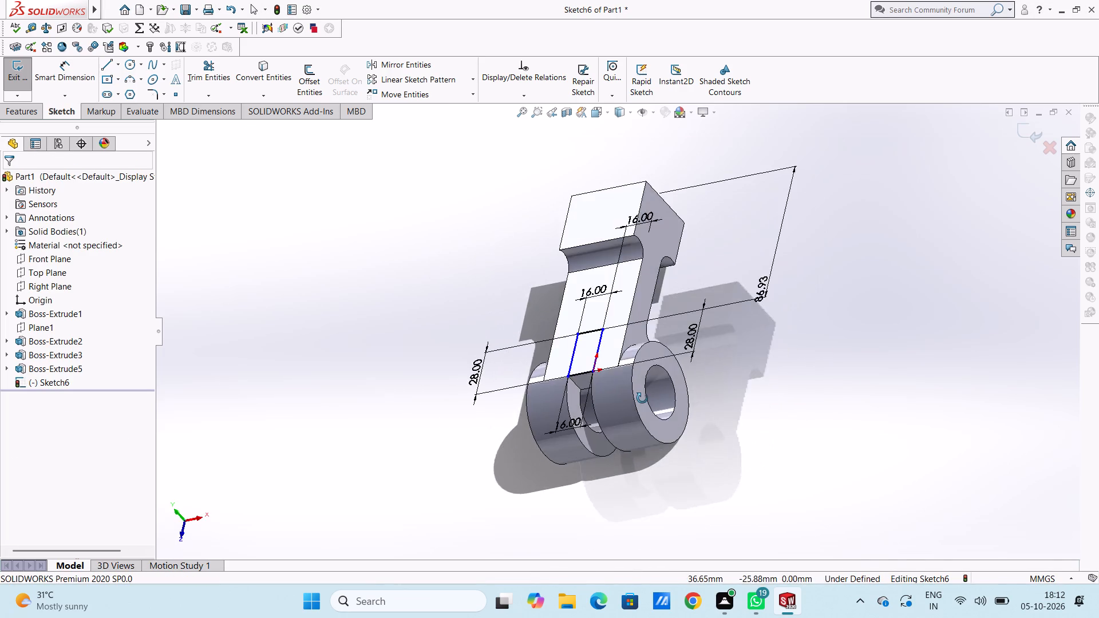
{"action": "middle_click_drag", "start_coordinate": [642, 398], "coordinate": [657, 375]}
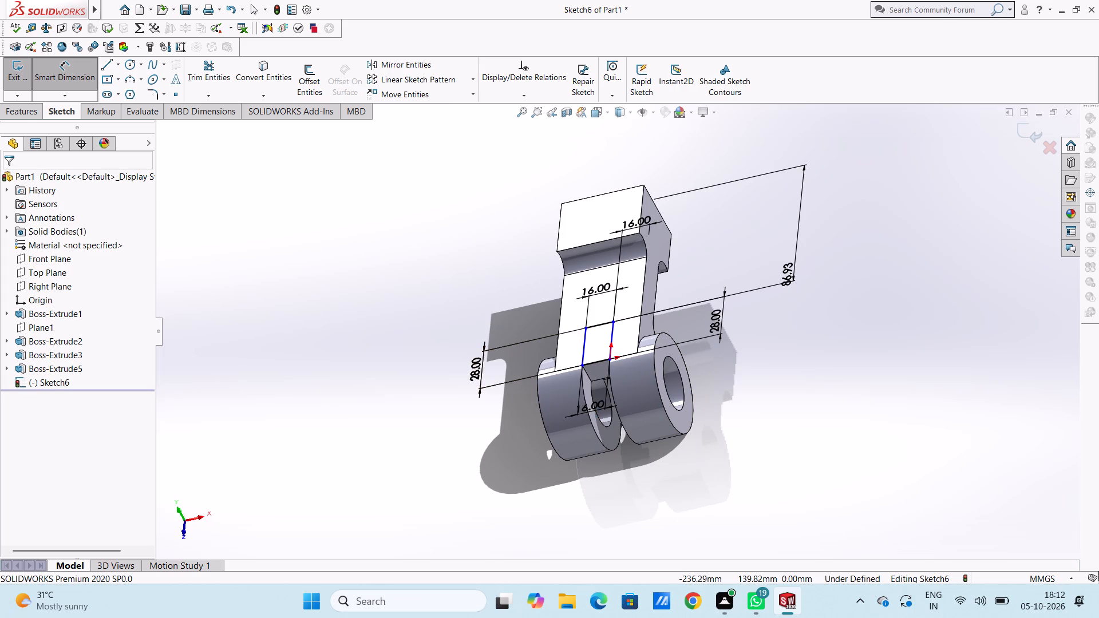
{"action": "left_click", "coordinate": [24, 117]}
{"action": "left_click", "coordinate": [196, 76]}
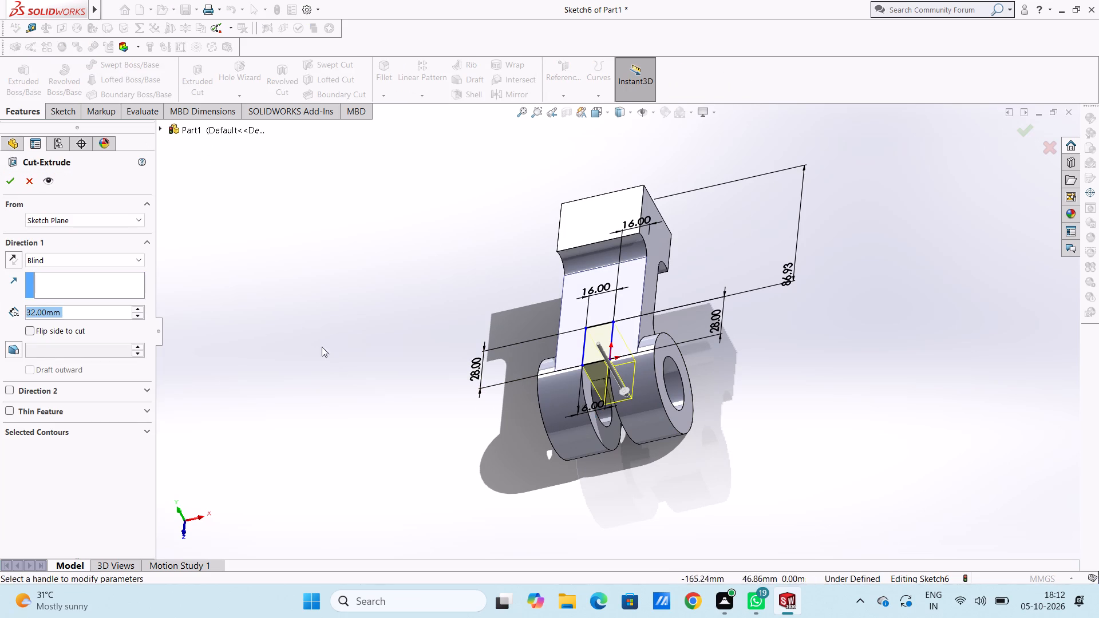
{"action": "left_click", "coordinate": [3, 178]}
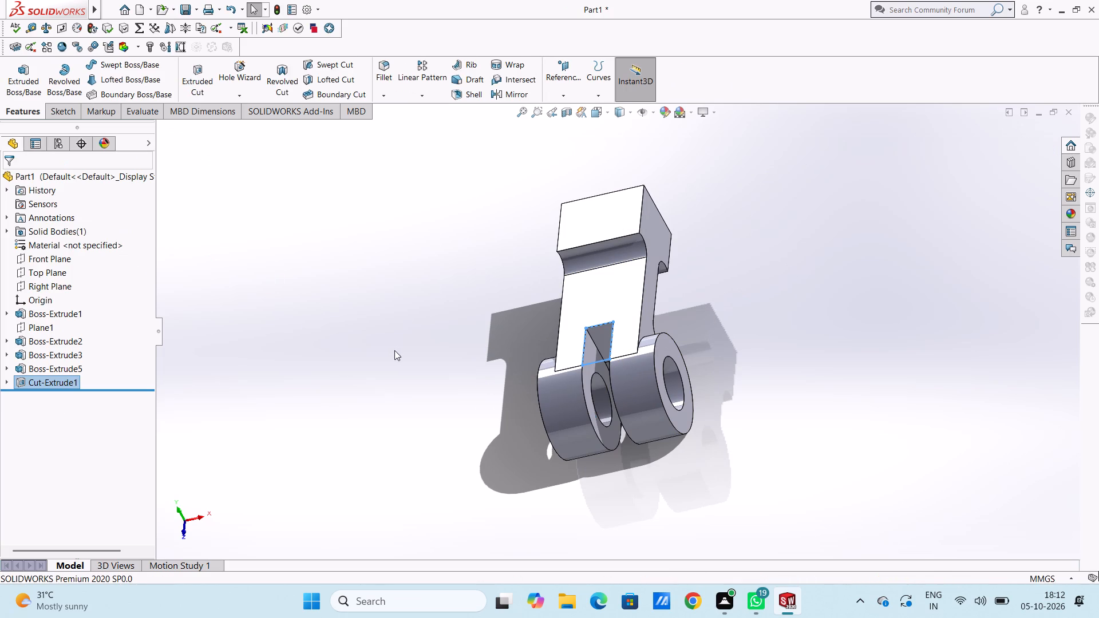
{"action": "left_click", "coordinate": [394, 350]}
Examine the slot cut, rings and stepped arm from all sides, including the underside.
{"action": "middle_click_drag", "start_coordinate": [396, 382], "coordinate": [445, 316]}
{"action": "middle_click_drag", "start_coordinate": [443, 451], "coordinate": [393, 414]}
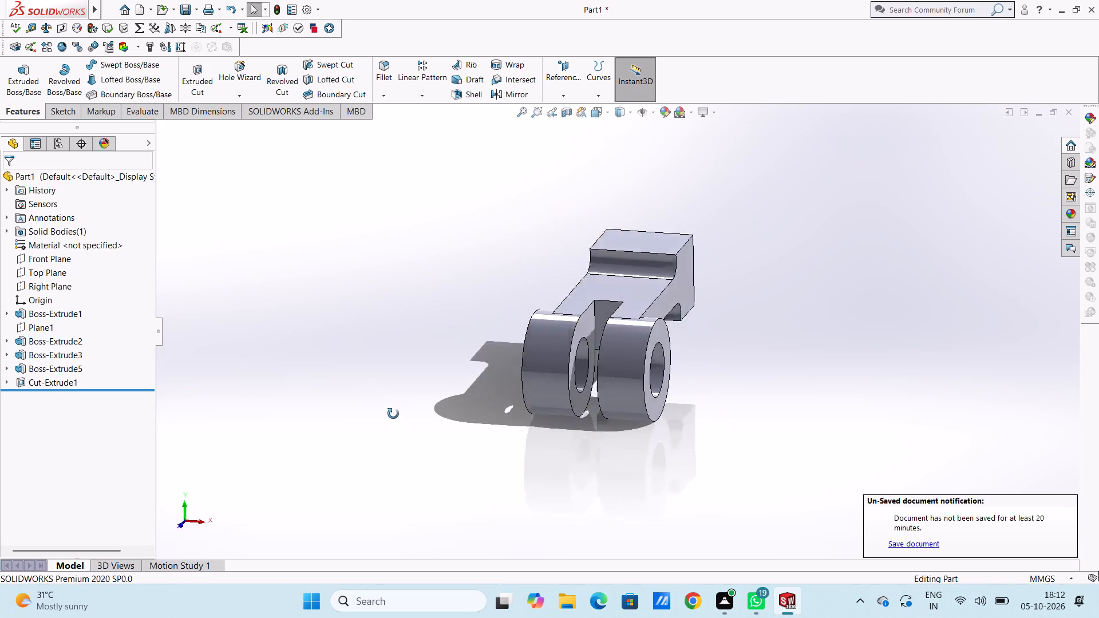
{"action": "middle_click_drag", "start_coordinate": [393, 414], "coordinate": [309, 451]}
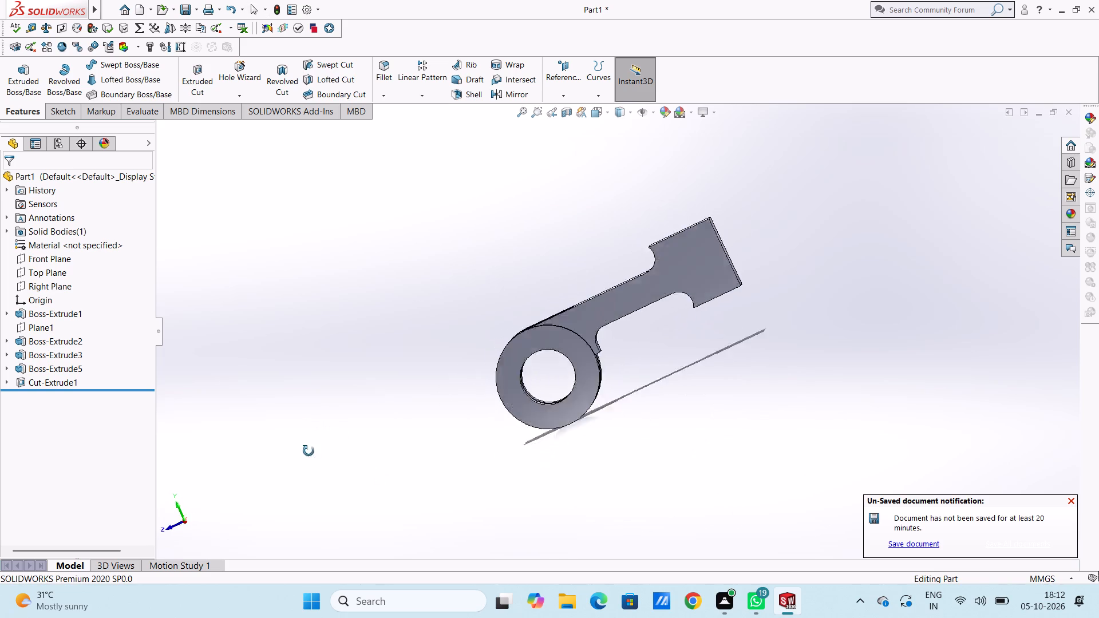
{"action": "middle_click_drag", "start_coordinate": [309, 451], "coordinate": [358, 398]}
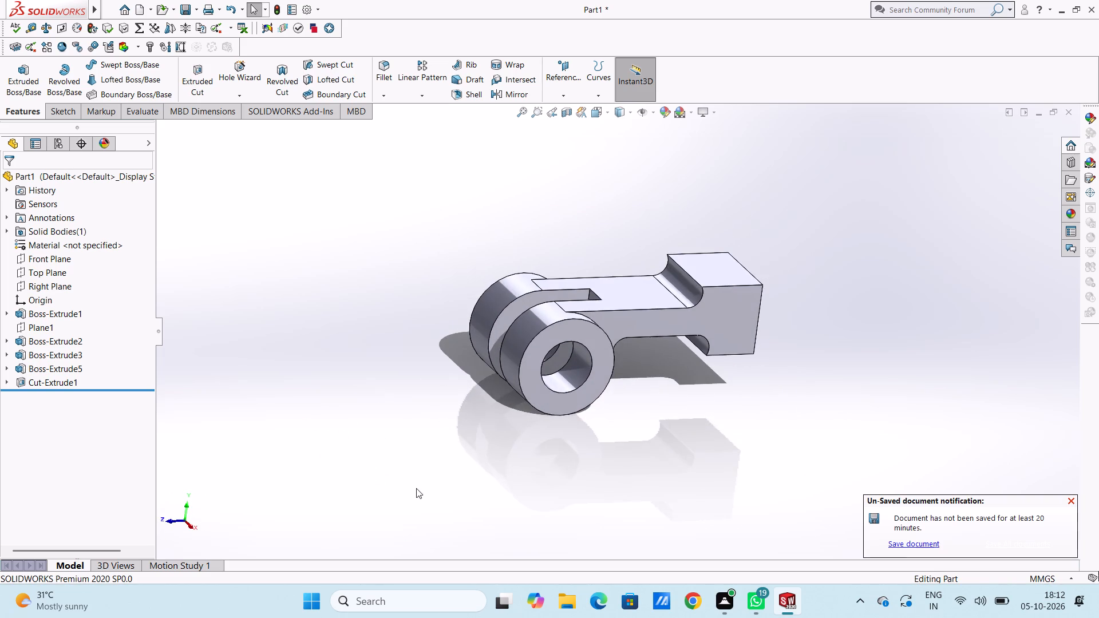
{"action": "middle_click_drag", "start_coordinate": [416, 487], "coordinate": [444, 235]}
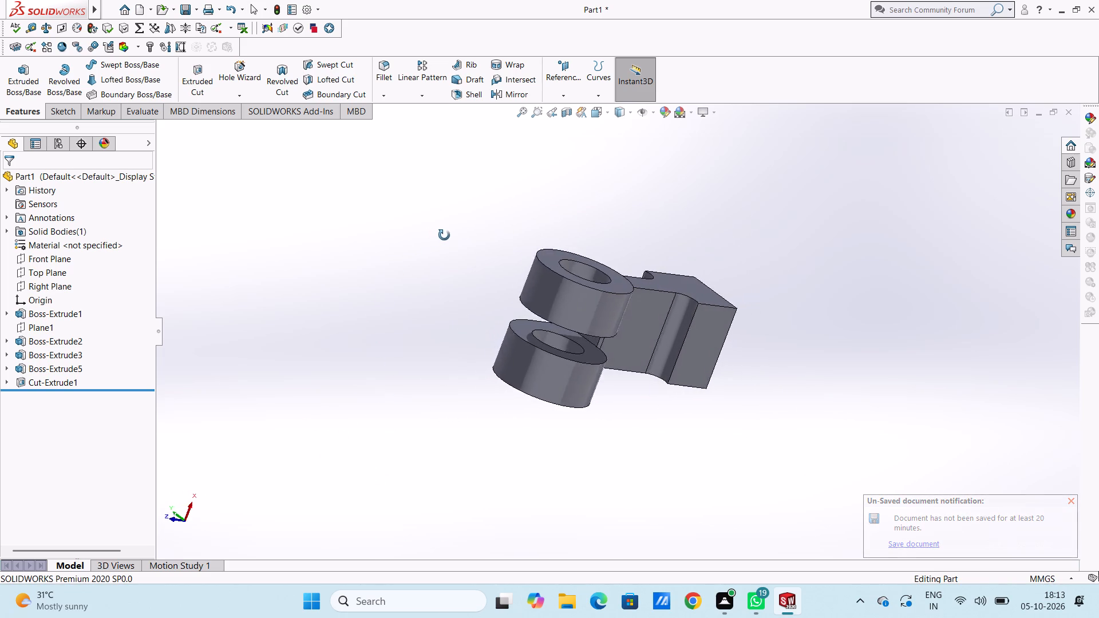
{"action": "middle_click_drag", "start_coordinate": [444, 235], "coordinate": [426, 507]}
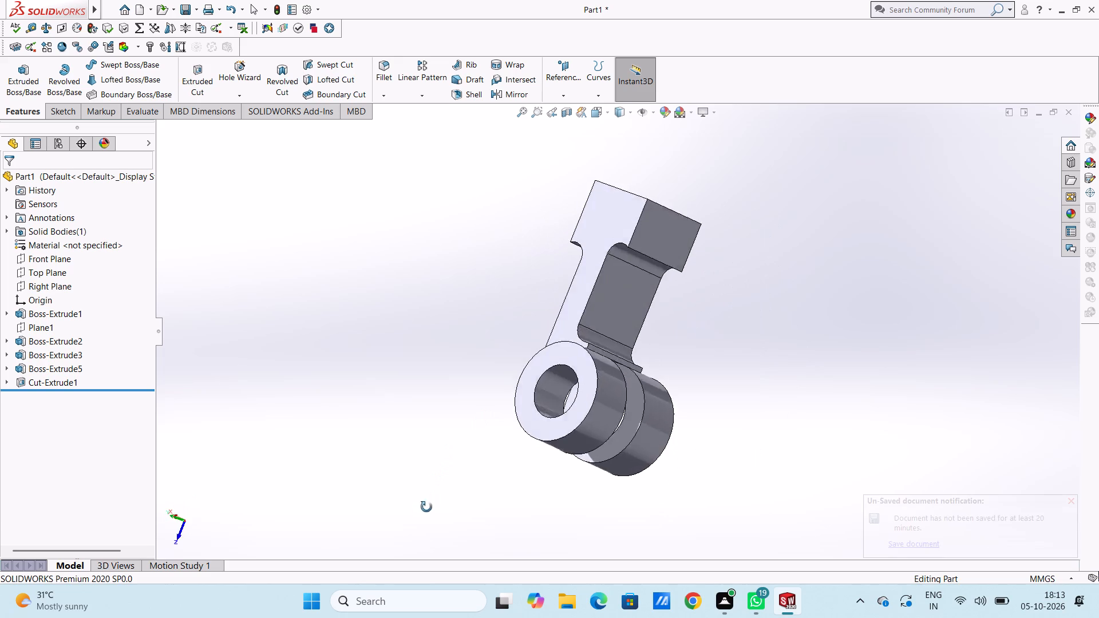
{"action": "middle_click_drag", "start_coordinate": [426, 507], "coordinate": [444, 227]}
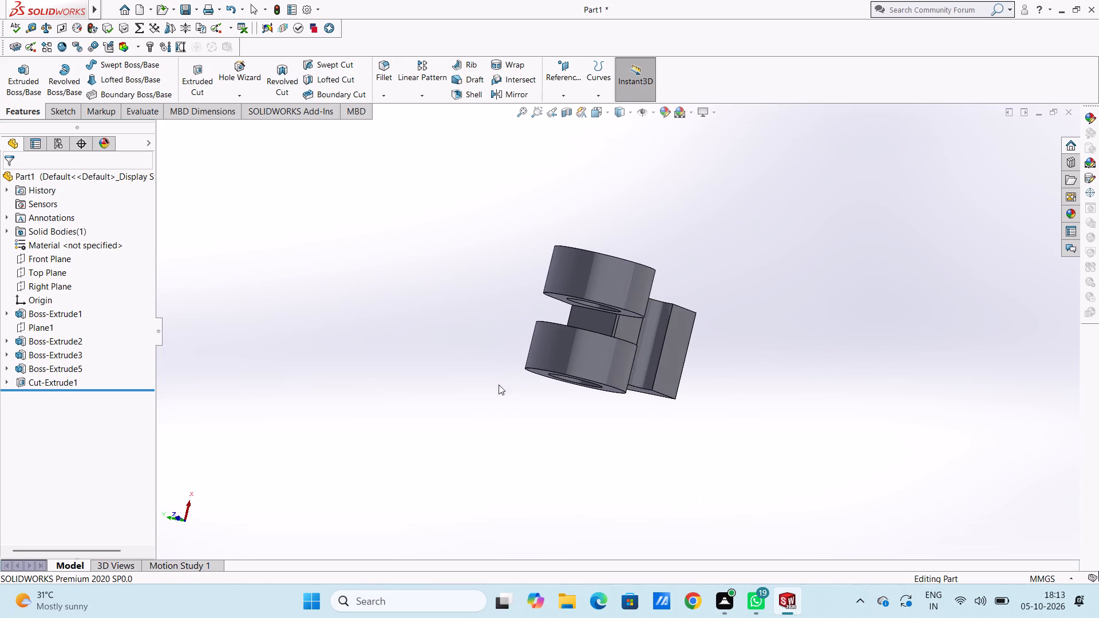
{"action": "middle_click_drag", "start_coordinate": [498, 385], "coordinate": [361, 424]}
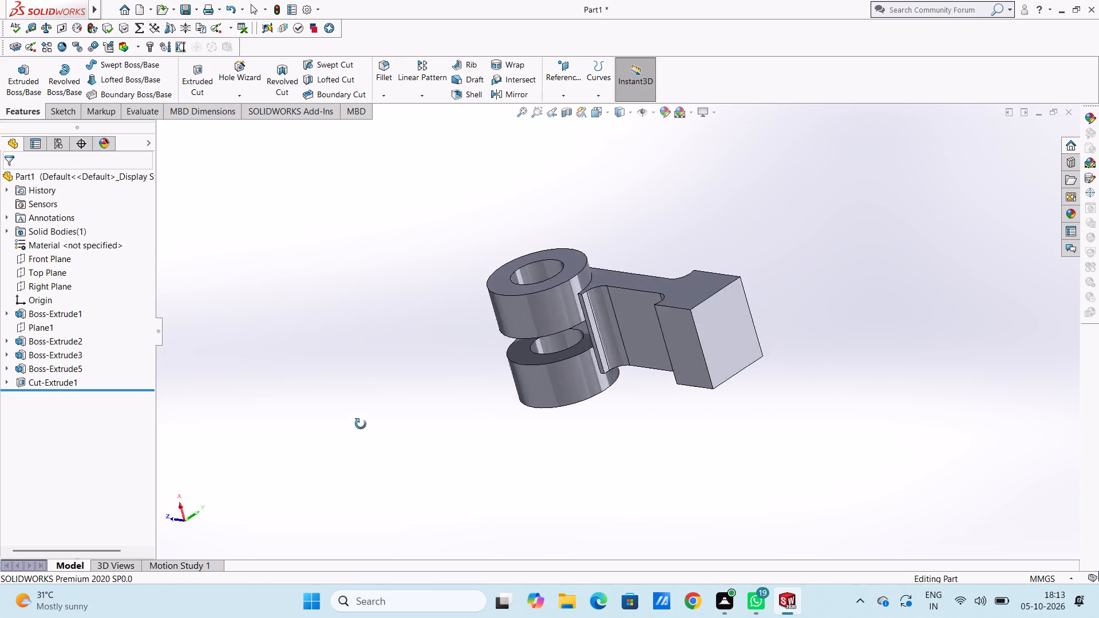
{"action": "middle_click_drag", "start_coordinate": [361, 424], "coordinate": [341, 408]}
{"action": "middle_click_drag", "start_coordinate": [340, 407], "coordinate": [449, 557]}
{"action": "middle_click_drag", "start_coordinate": [385, 431], "coordinate": [342, 323]}
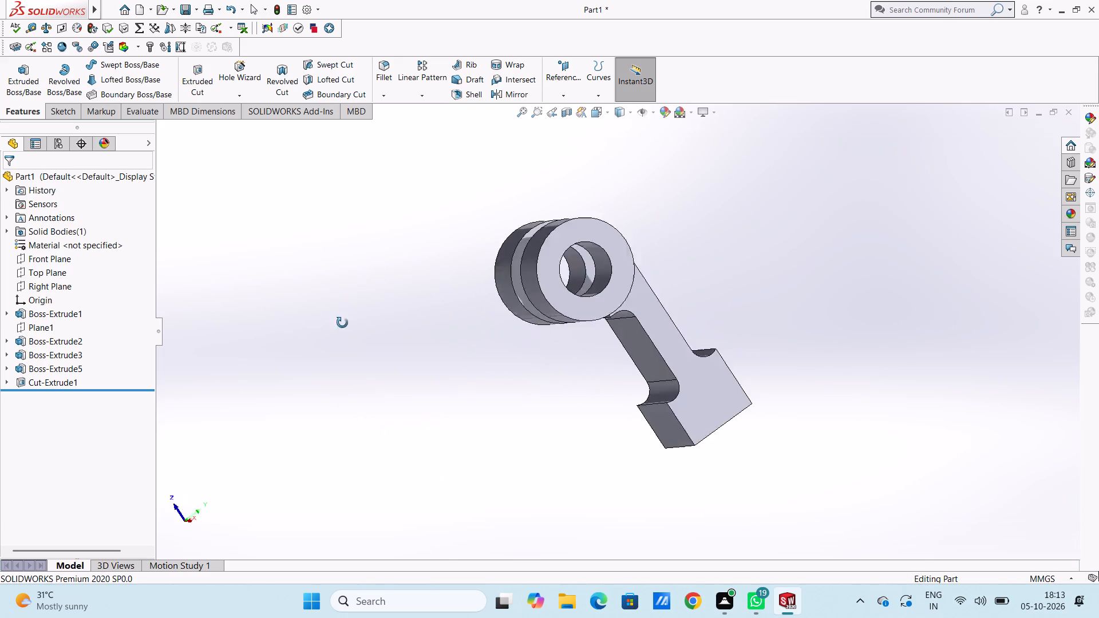
{"action": "middle_click_drag", "start_coordinate": [342, 323], "coordinate": [401, 459]}
{"action": "middle_click_drag", "start_coordinate": [401, 306], "coordinate": [343, 479]}
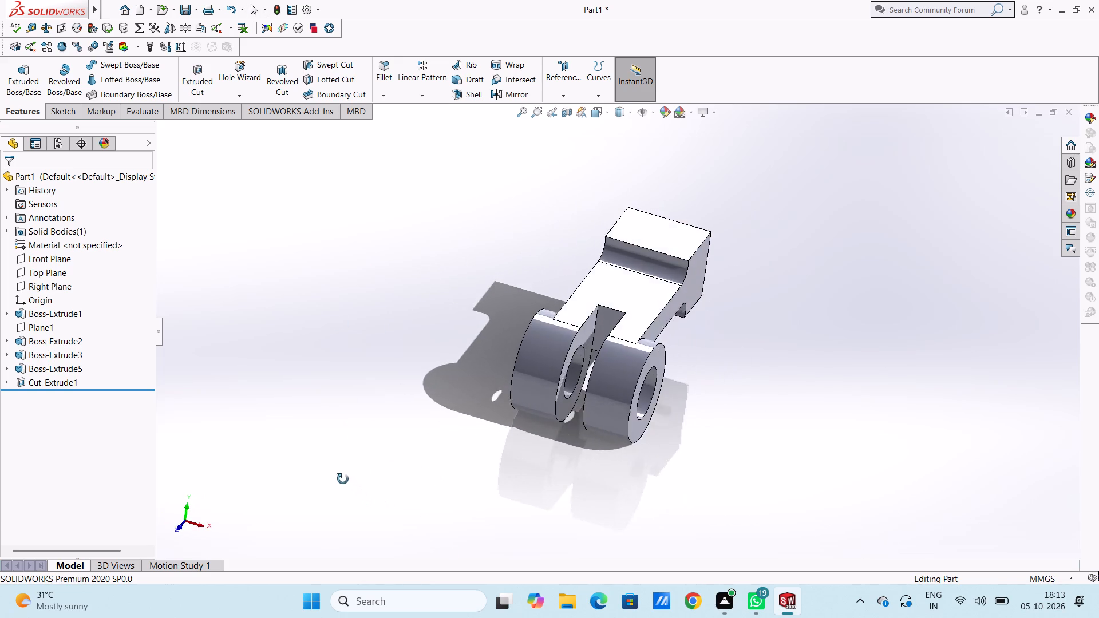
{"action": "middle_click_drag", "start_coordinate": [343, 479], "coordinate": [314, 418]}
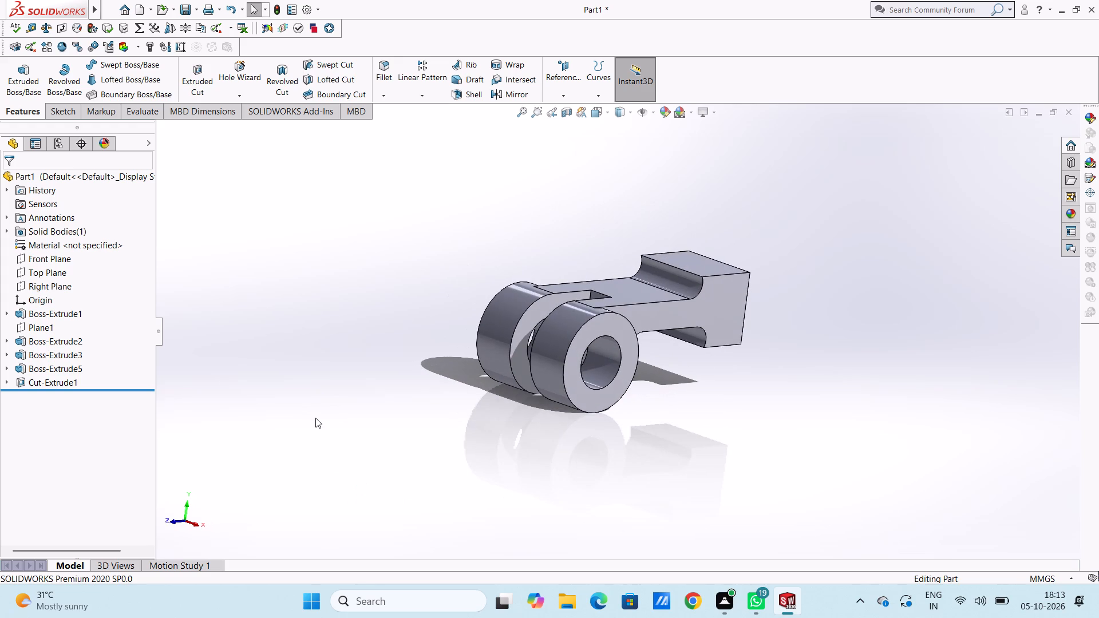
{"action": "middle_click_drag", "start_coordinate": [346, 444], "coordinate": [400, 490]}
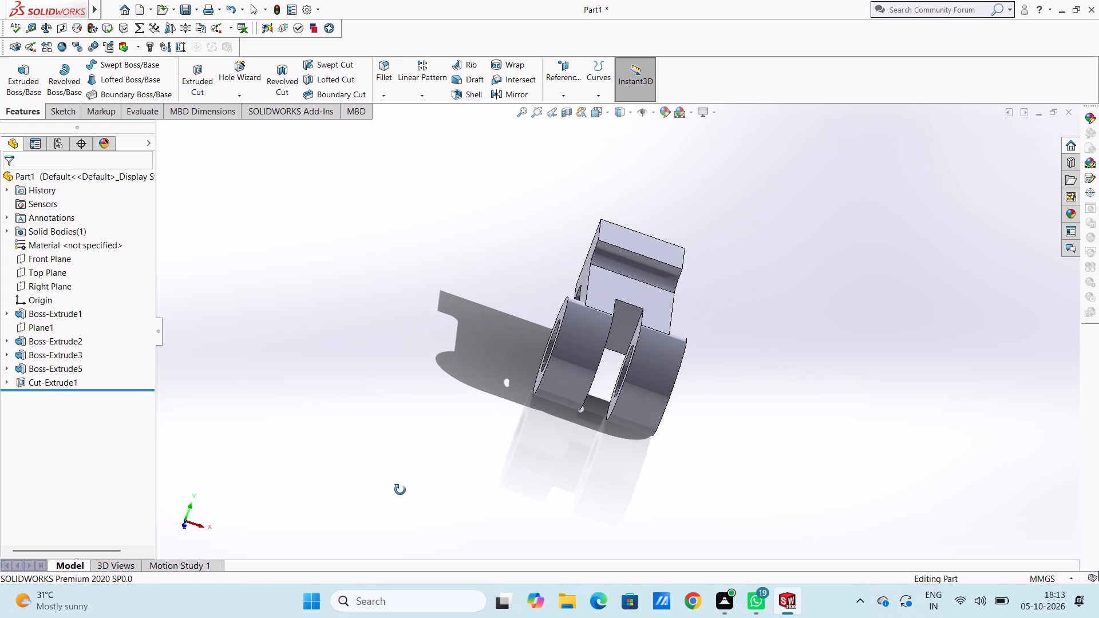
{"action": "middle_click_drag", "start_coordinate": [400, 490], "coordinate": [265, 417]}
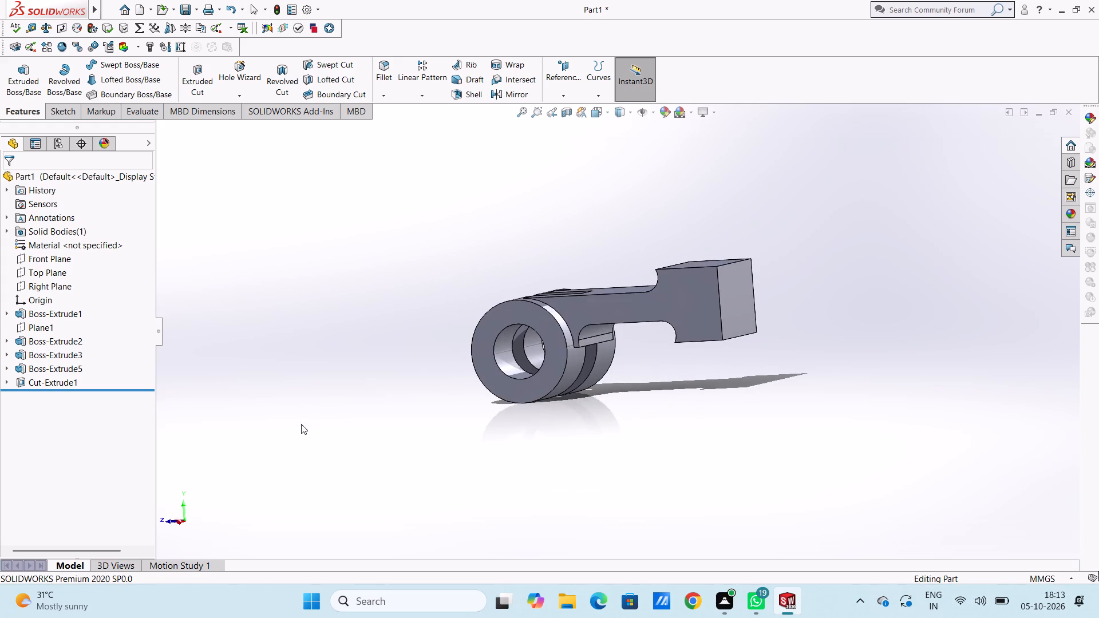
Examine the slot between the two rings and the joint between rings and stepped arm from both sides and the ring end.
{"action": "middle_click_drag", "start_coordinate": [302, 423], "coordinate": [434, 458]}
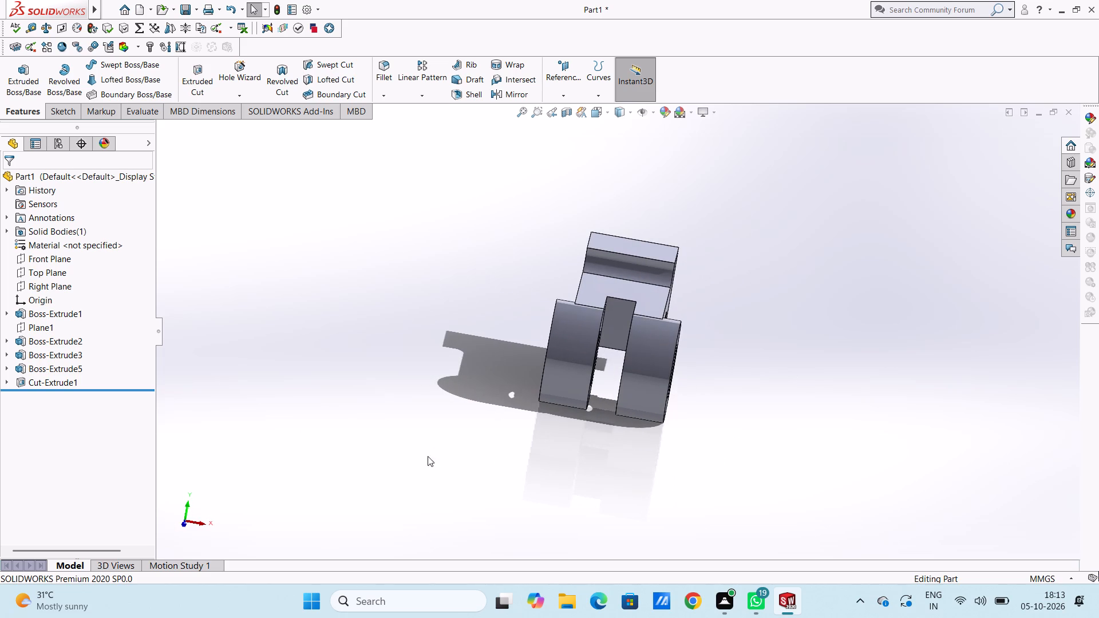
{"action": "middle_click_drag", "start_coordinate": [437, 418], "coordinate": [358, 405]}
{"action": "middle_click_drag", "start_coordinate": [347, 461], "coordinate": [354, 461]}
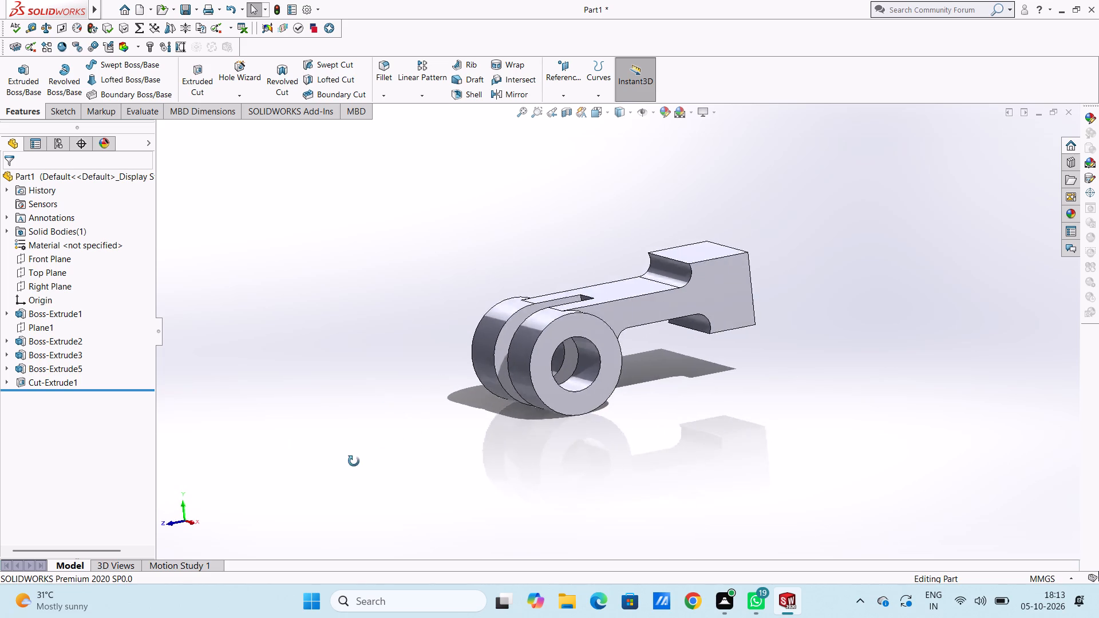
{"action": "middle_click_drag", "start_coordinate": [354, 461], "coordinate": [480, 372]}
{"action": "middle_click_drag", "start_coordinate": [518, 393], "coordinate": [536, 397]}
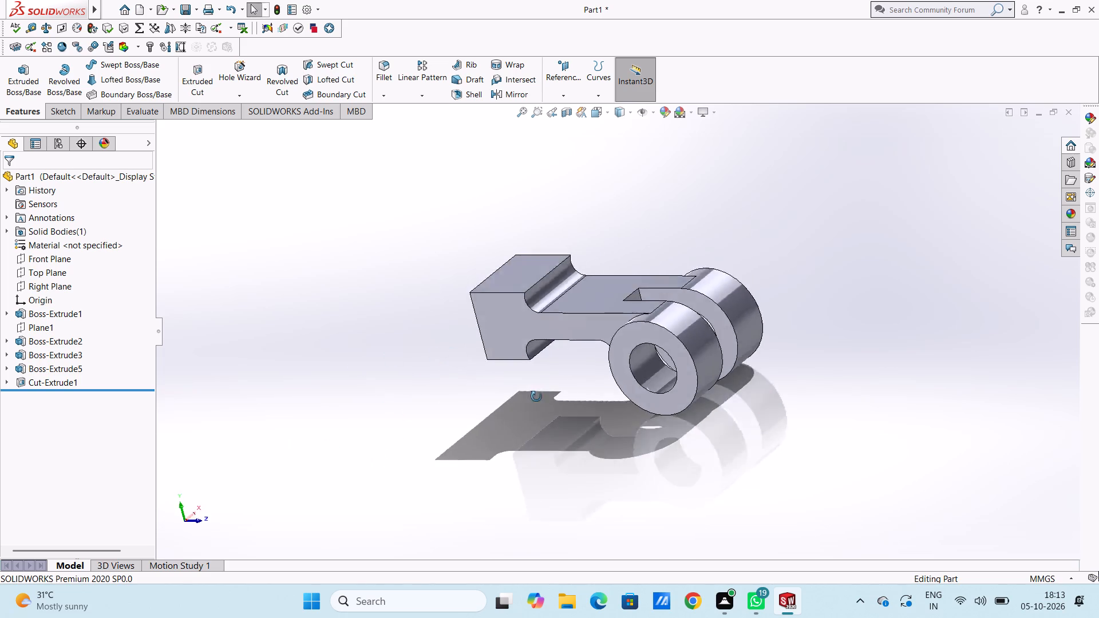
{"action": "middle_click_drag", "start_coordinate": [536, 397], "coordinate": [335, 308]}
{"action": "middle_click_drag", "start_coordinate": [384, 379], "coordinate": [360, 350]}
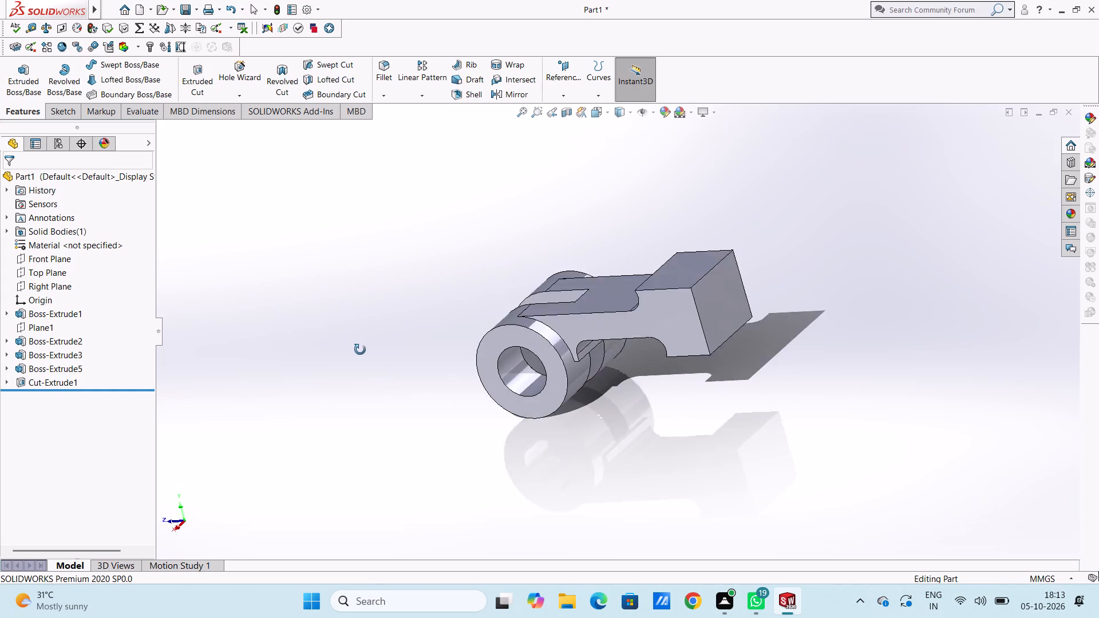
{"action": "middle_click_drag", "start_coordinate": [360, 350], "coordinate": [434, 409]}
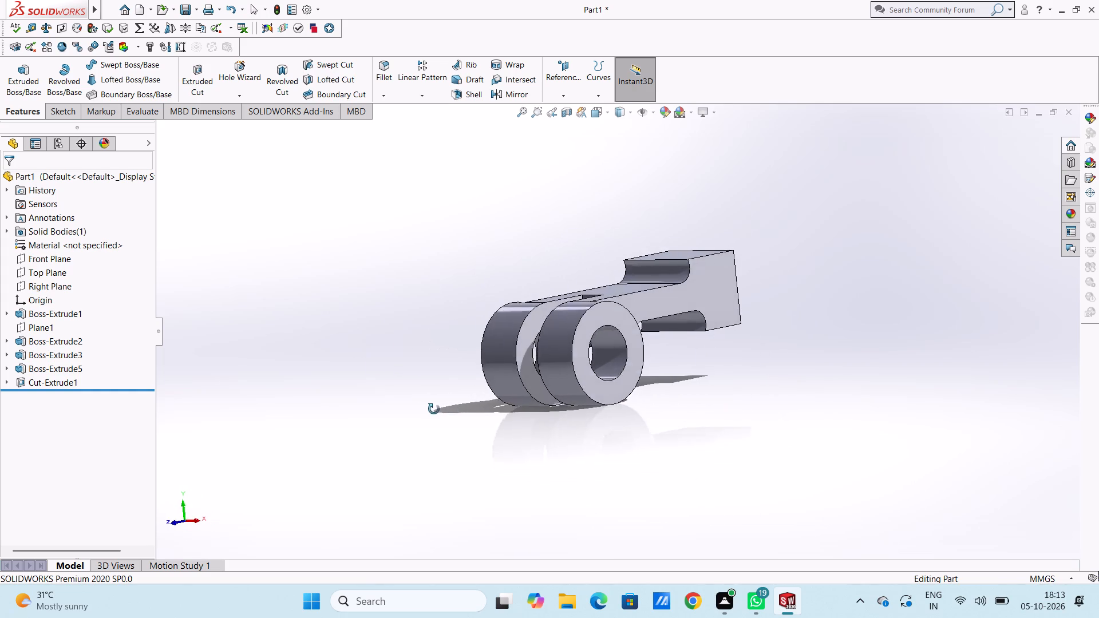
{"action": "middle_click_drag", "start_coordinate": [434, 409], "coordinate": [442, 442]}
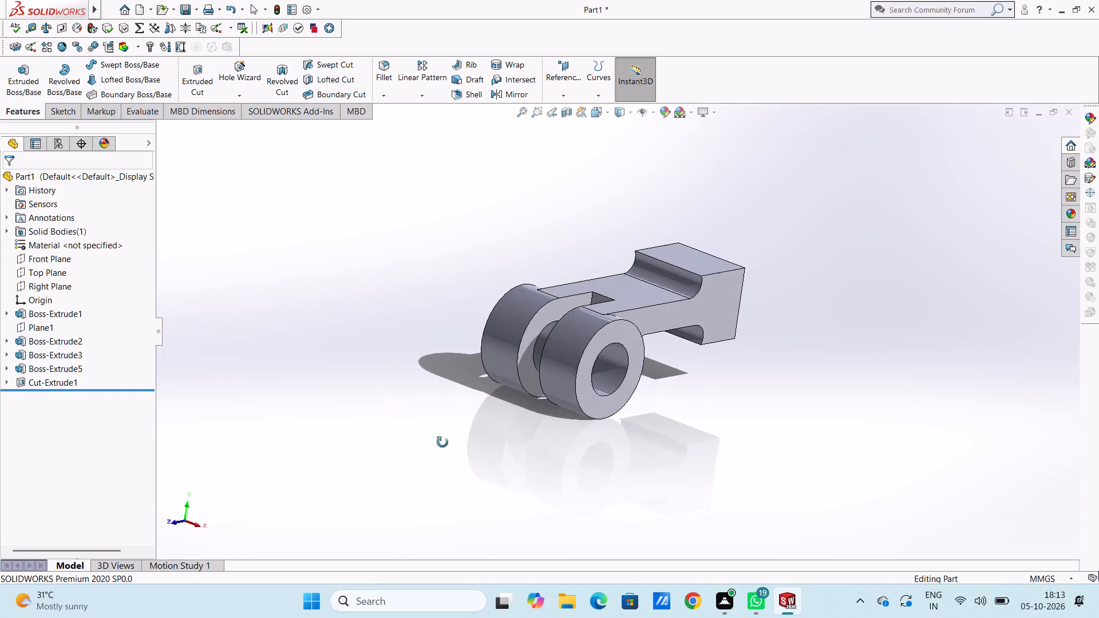
{"action": "middle_click_drag", "start_coordinate": [442, 442], "coordinate": [500, 505]}
{"action": "middle_click_drag", "start_coordinate": [519, 448], "coordinate": [488, 431]}
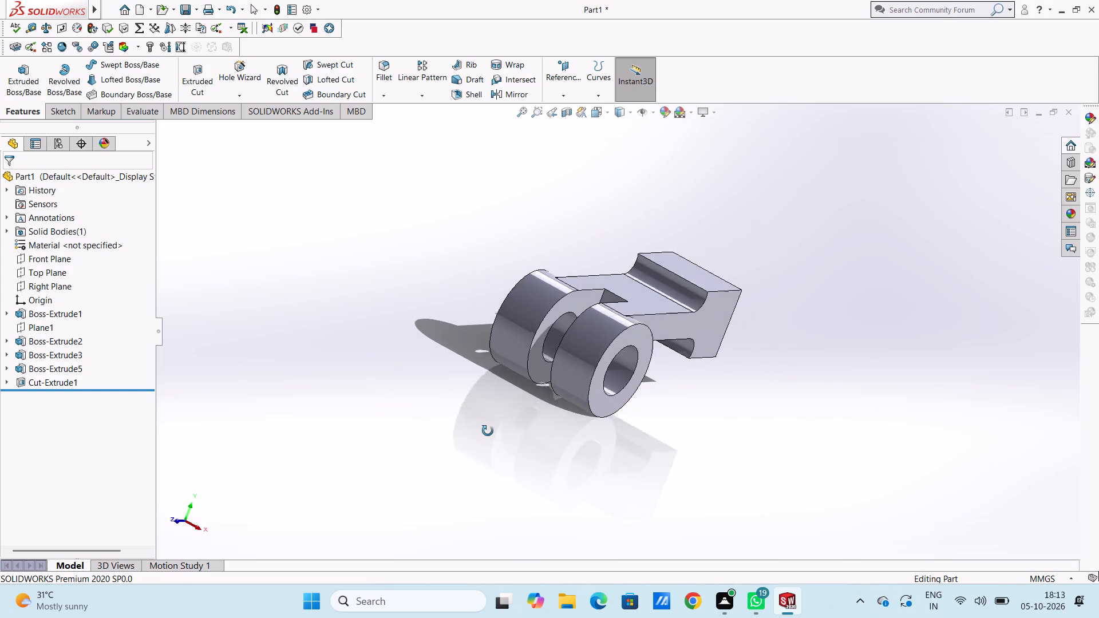
{"action": "middle_click_drag", "start_coordinate": [488, 431], "coordinate": [494, 409]}
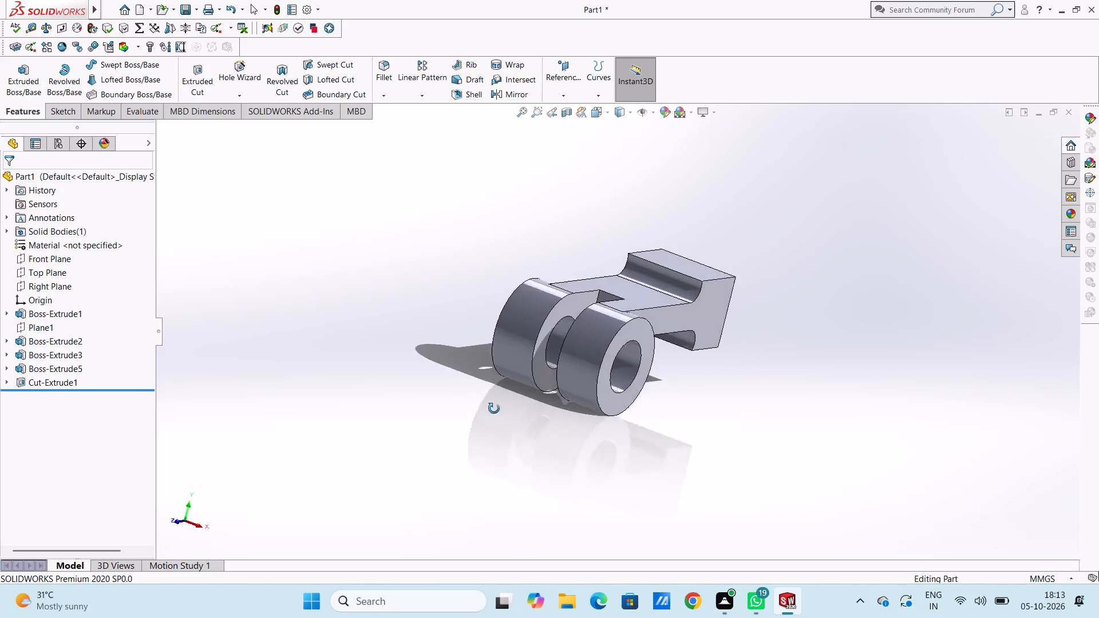
{"action": "middle_click_drag", "start_coordinate": [494, 409], "coordinate": [537, 434]}
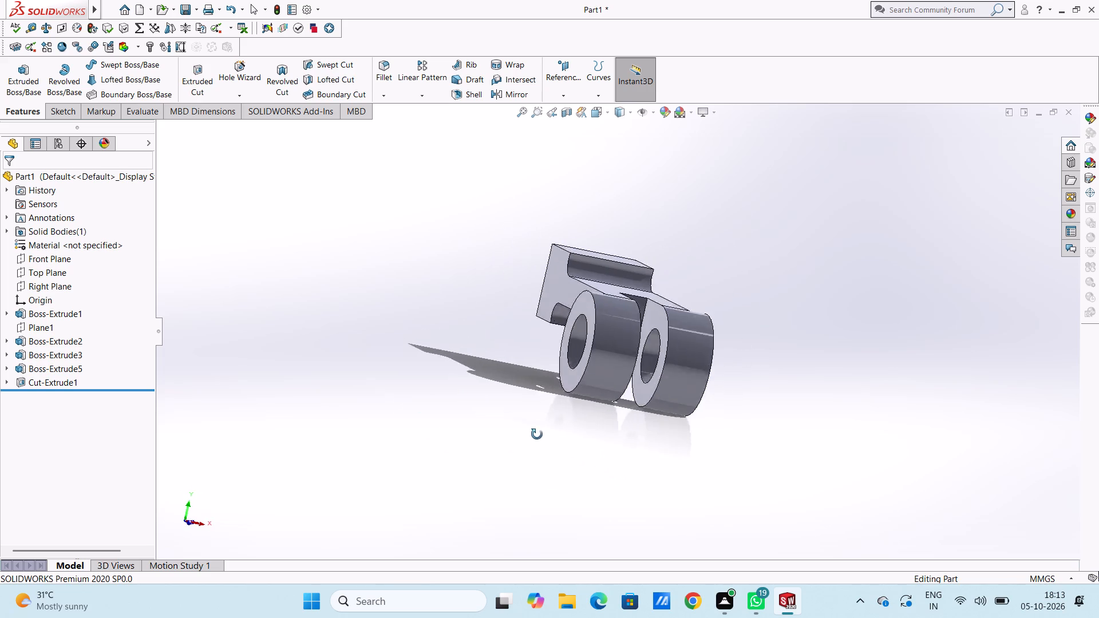
{"action": "middle_click_drag", "start_coordinate": [537, 434], "coordinate": [521, 429]}
{"action": "middle_click_drag", "start_coordinate": [529, 457], "coordinate": [452, 446]}
{"action": "middle_click_drag", "start_coordinate": [468, 459], "coordinate": [518, 445]}
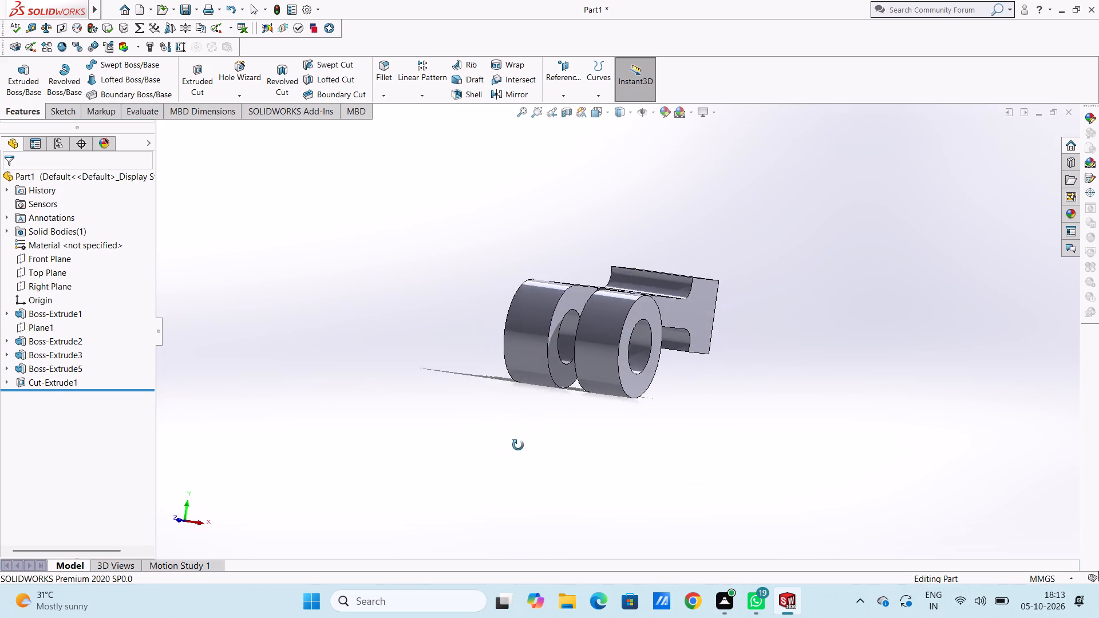
{"action": "middle_click_drag", "start_coordinate": [518, 445], "coordinate": [483, 446]}
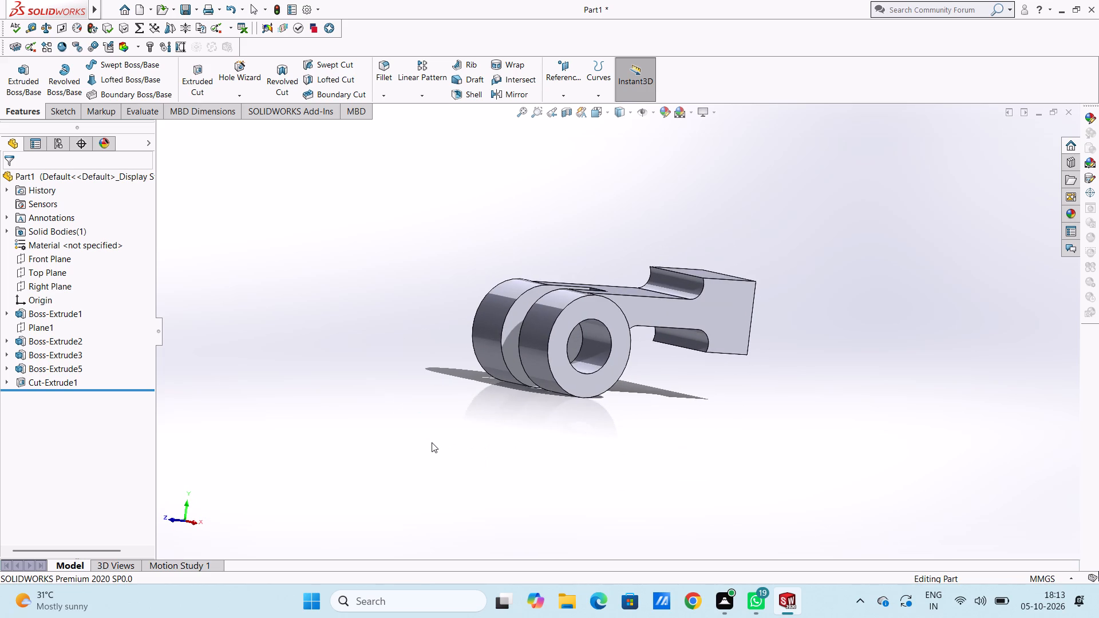
{"action": "key", "text": "Escape"}
{"action": "key", "text": "Escape"}
{"action": "middle_click_drag", "start_coordinate": [412, 453], "coordinate": [474, 494]}
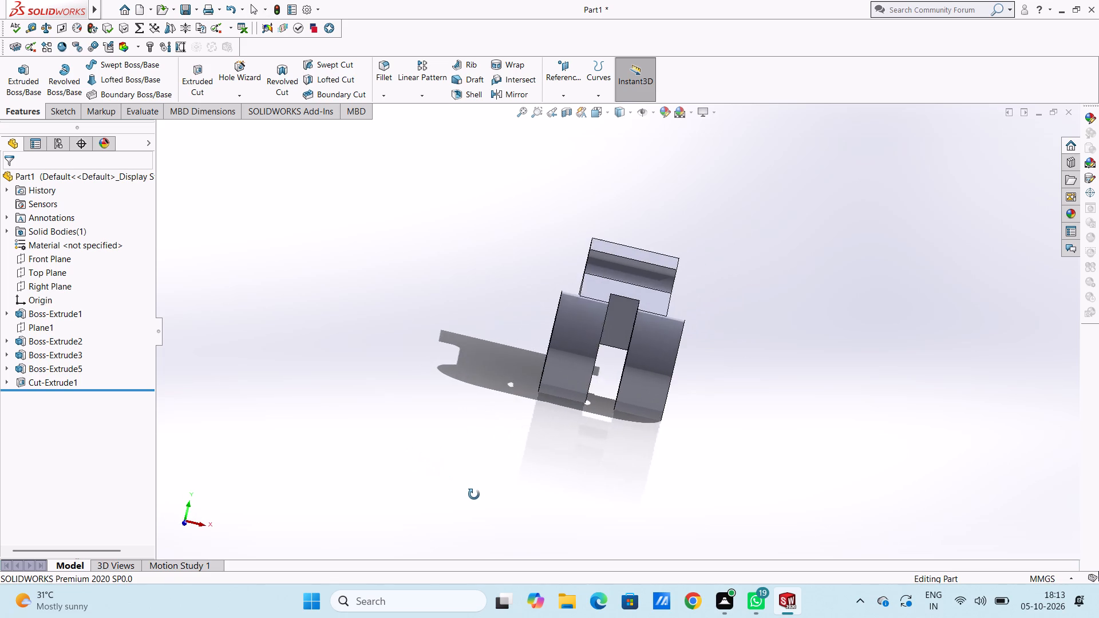
{"action": "middle_click_drag", "start_coordinate": [474, 494], "coordinate": [476, 498]}
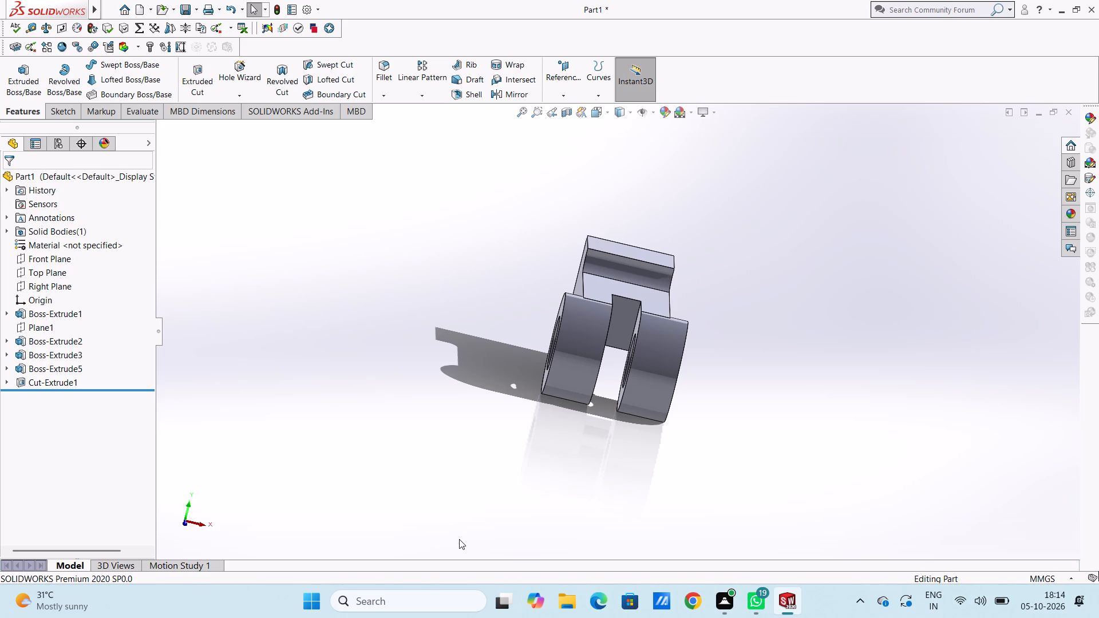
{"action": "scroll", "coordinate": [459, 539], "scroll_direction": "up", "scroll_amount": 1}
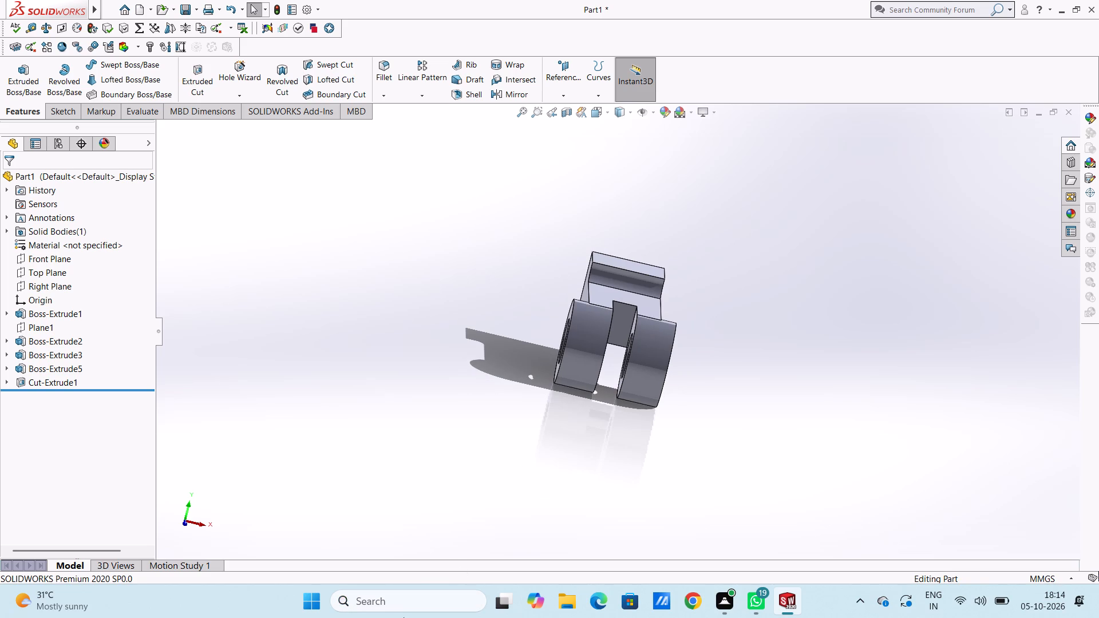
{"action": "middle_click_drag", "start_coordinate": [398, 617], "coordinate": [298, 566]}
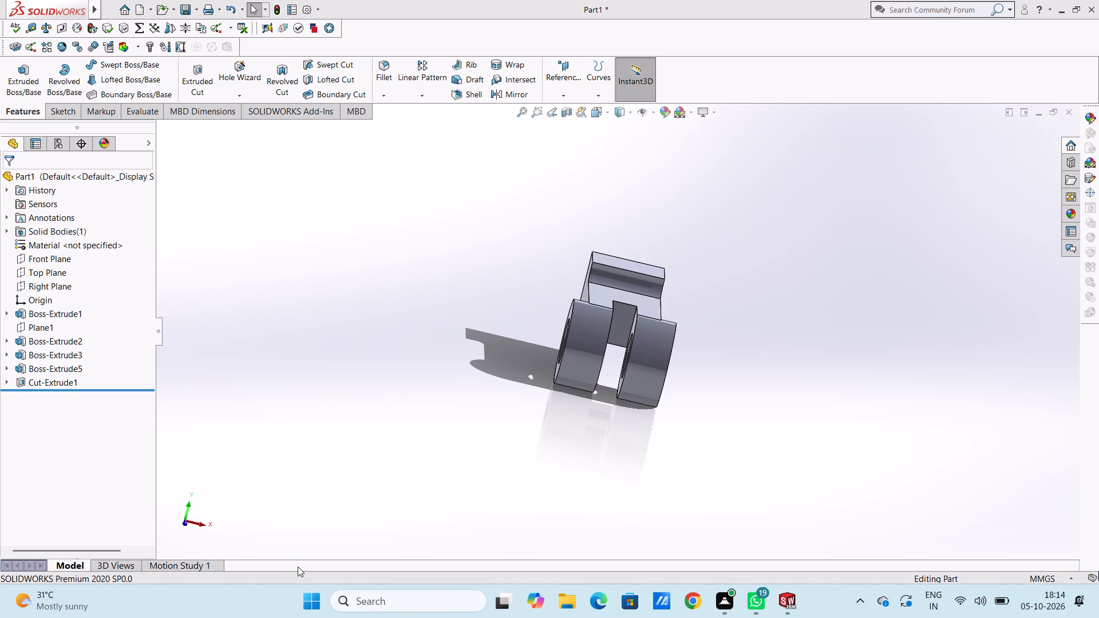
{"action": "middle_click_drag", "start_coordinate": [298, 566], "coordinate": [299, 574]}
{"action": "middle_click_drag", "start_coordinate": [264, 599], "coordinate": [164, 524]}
Inspect the whole part from the ring end, both sides, the underside and the arm's block end.
{"action": "middle_click_drag", "start_coordinate": [459, 483], "coordinate": [438, 454]}
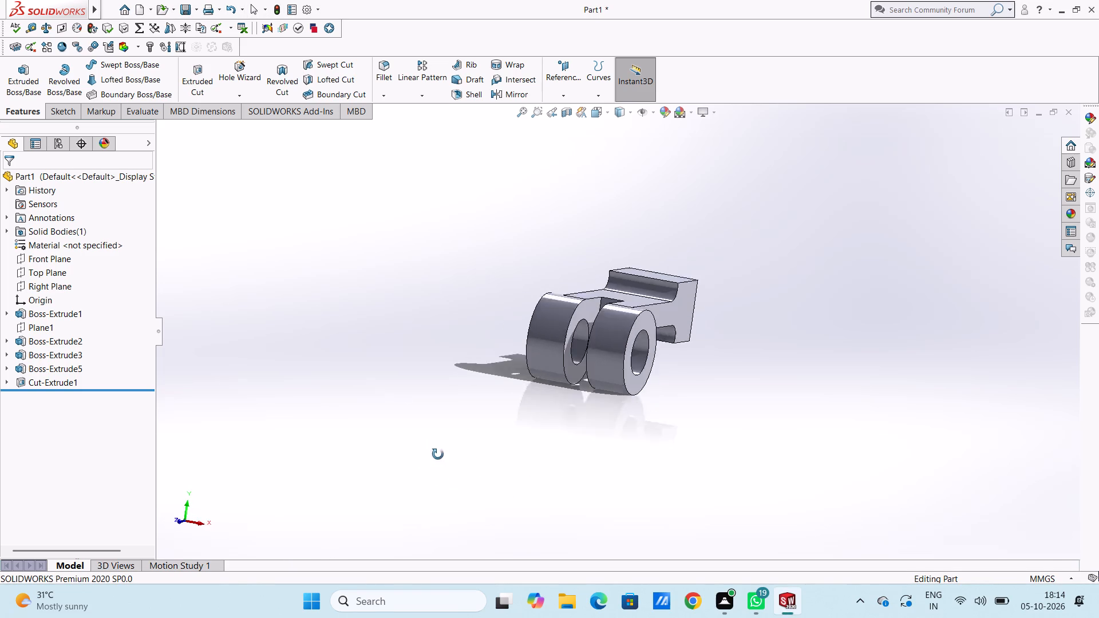
{"action": "middle_click_drag", "start_coordinate": [438, 454], "coordinate": [441, 474]}
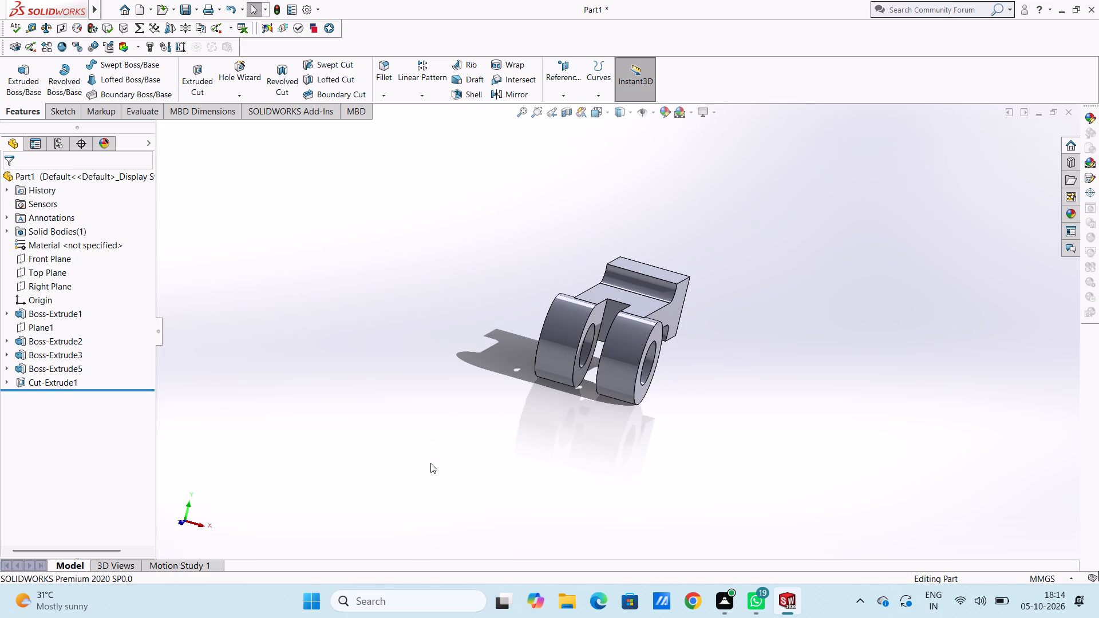
{"action": "scroll", "coordinate": [430, 463], "scroll_direction": "down", "scroll_amount": 1}
{"action": "middle_click_drag", "start_coordinate": [475, 465], "coordinate": [419, 405]}
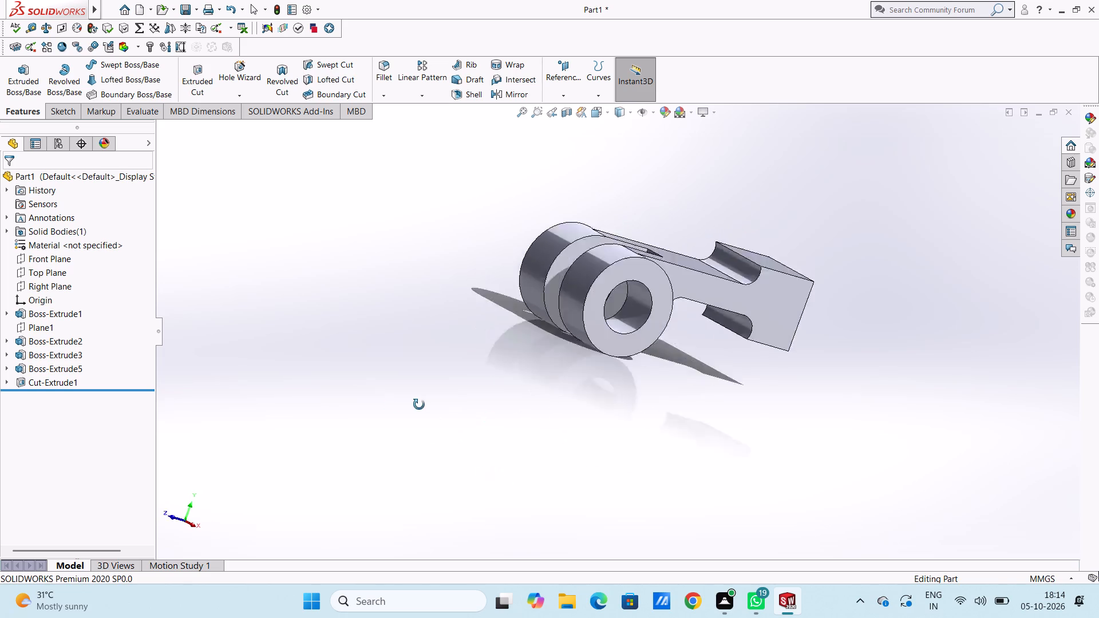
{"action": "middle_click_drag", "start_coordinate": [419, 405], "coordinate": [519, 538]}
{"action": "middle_click_drag", "start_coordinate": [486, 387], "coordinate": [481, 423]}
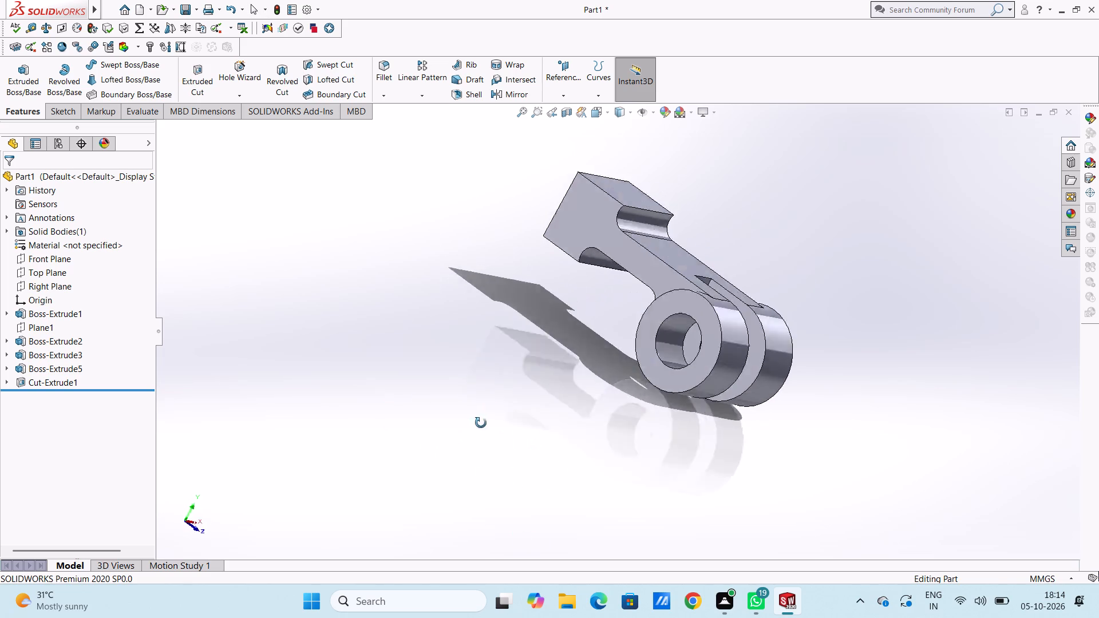
{"action": "middle_click_drag", "start_coordinate": [481, 423], "coordinate": [386, 346]}
{"action": "middle_click_drag", "start_coordinate": [410, 433], "coordinate": [314, 387]}
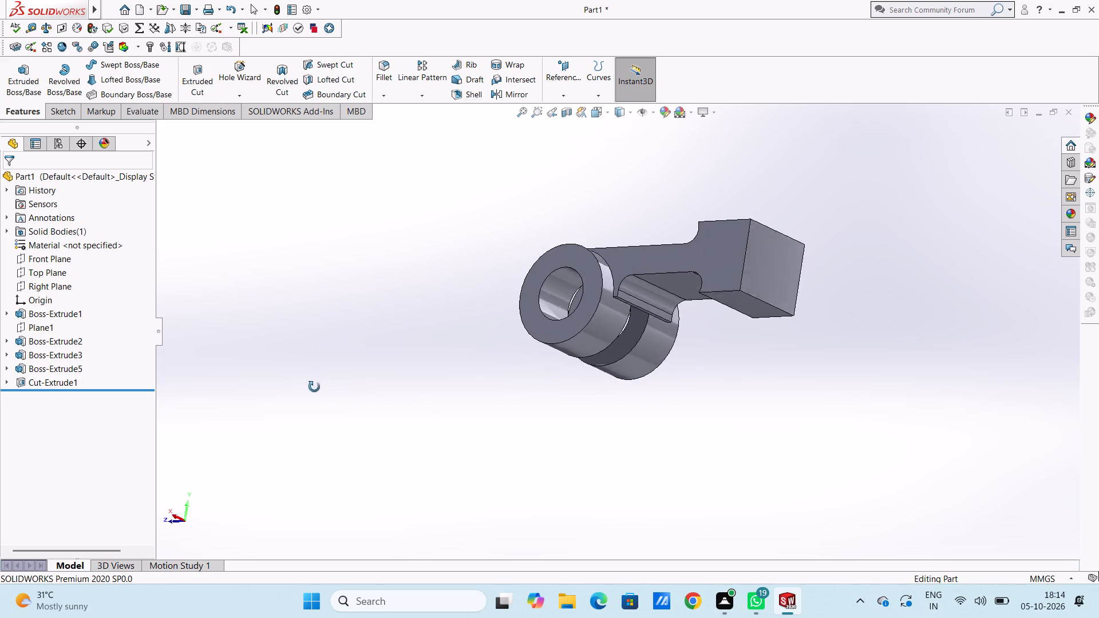
{"action": "middle_click_drag", "start_coordinate": [314, 387], "coordinate": [330, 375]}
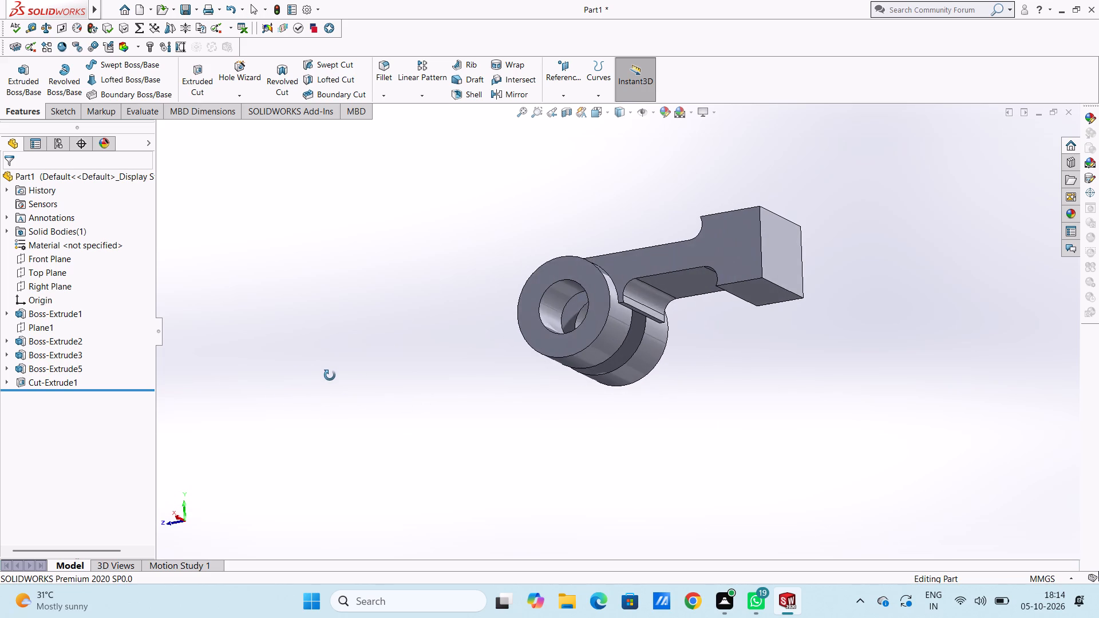
{"action": "middle_click_drag", "start_coordinate": [330, 375], "coordinate": [448, 377]}
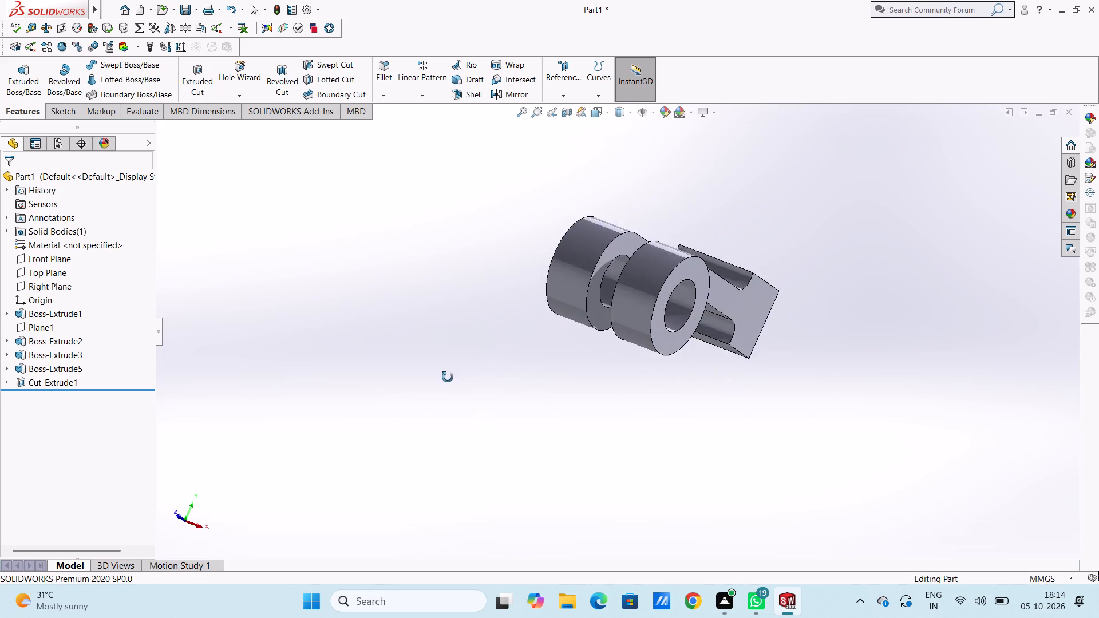
{"action": "middle_click_drag", "start_coordinate": [448, 377], "coordinate": [427, 504]}
{"action": "middle_click_drag", "start_coordinate": [422, 435], "coordinate": [392, 363]}
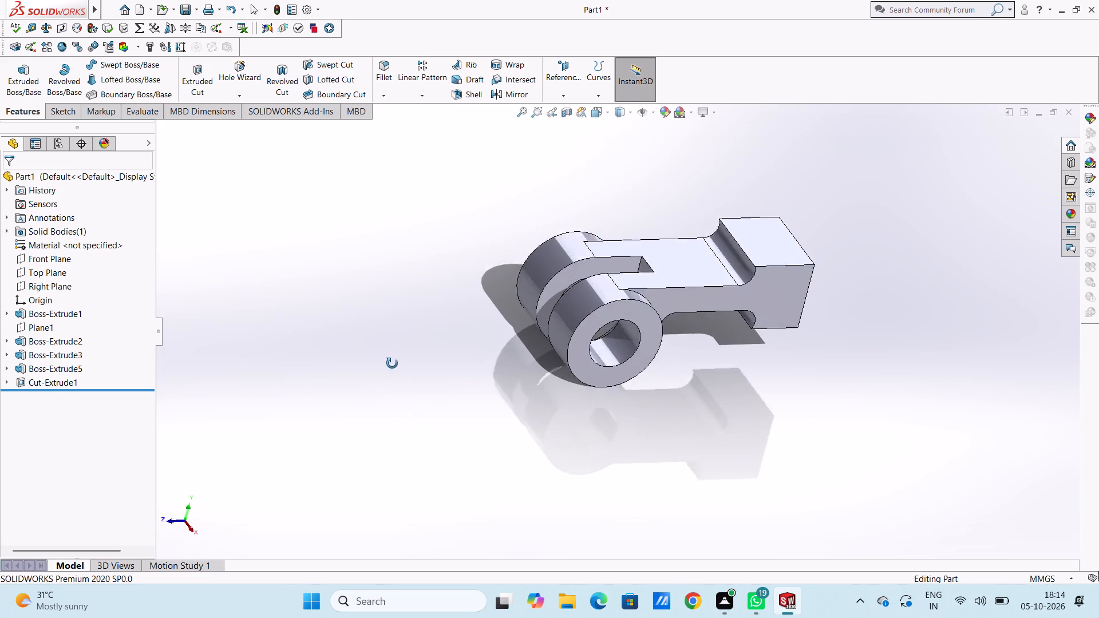
{"action": "middle_click_drag", "start_coordinate": [392, 363], "coordinate": [374, 392]}
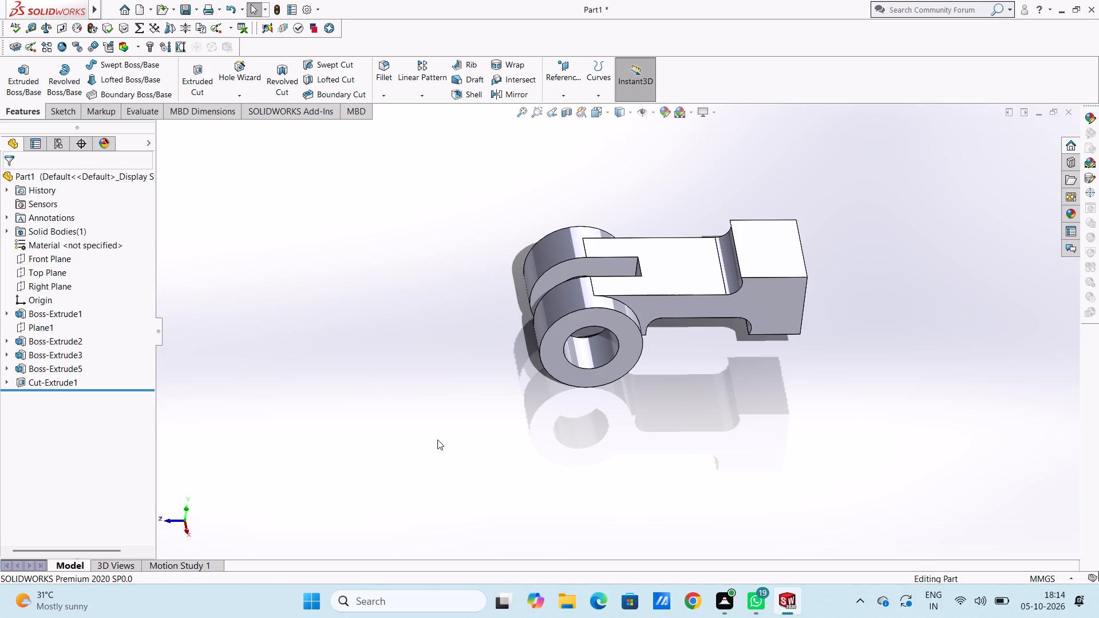
{"action": "middle_click_drag", "start_coordinate": [435, 466], "coordinate": [404, 440]}
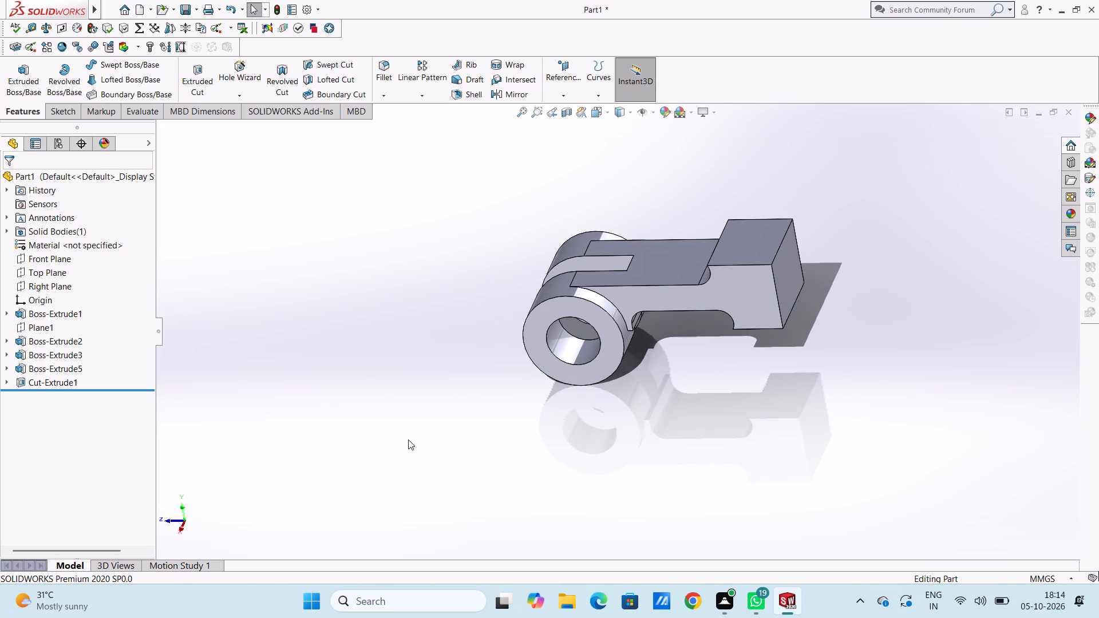
{"action": "key", "text": "Escape"}
{"action": "key", "text": "Escape"}
{"action": "scroll", "coordinate": [477, 511], "scroll_direction": "up", "scroll_amount": 1}
{"action": "middle_click_drag", "start_coordinate": [475, 441], "coordinate": [478, 368]}
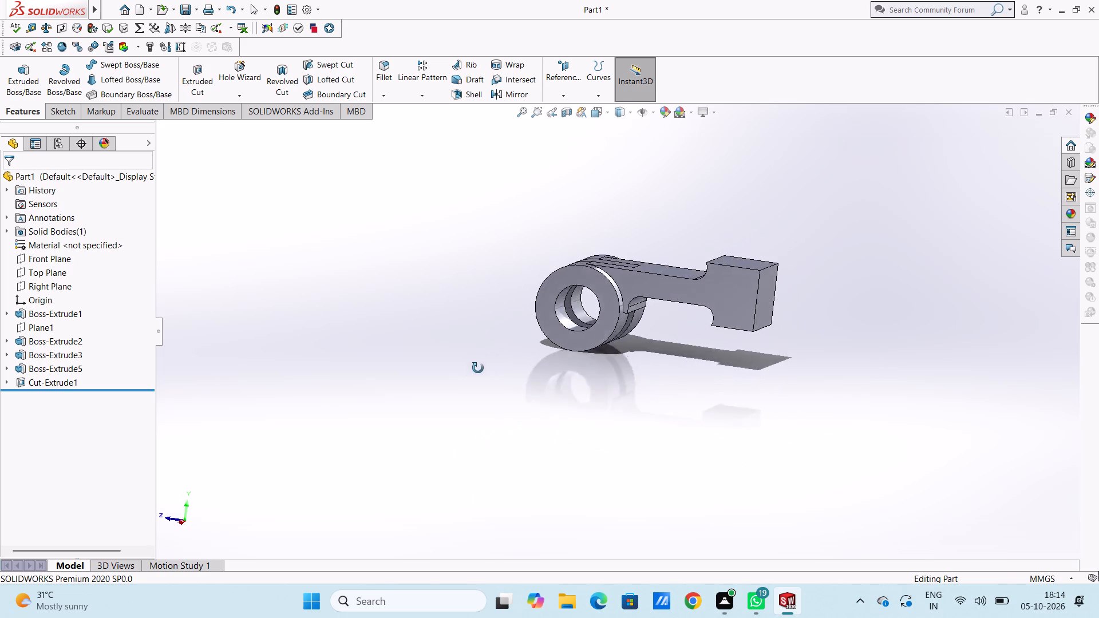
{"action": "middle_click_drag", "start_coordinate": [478, 368], "coordinate": [437, 380]}
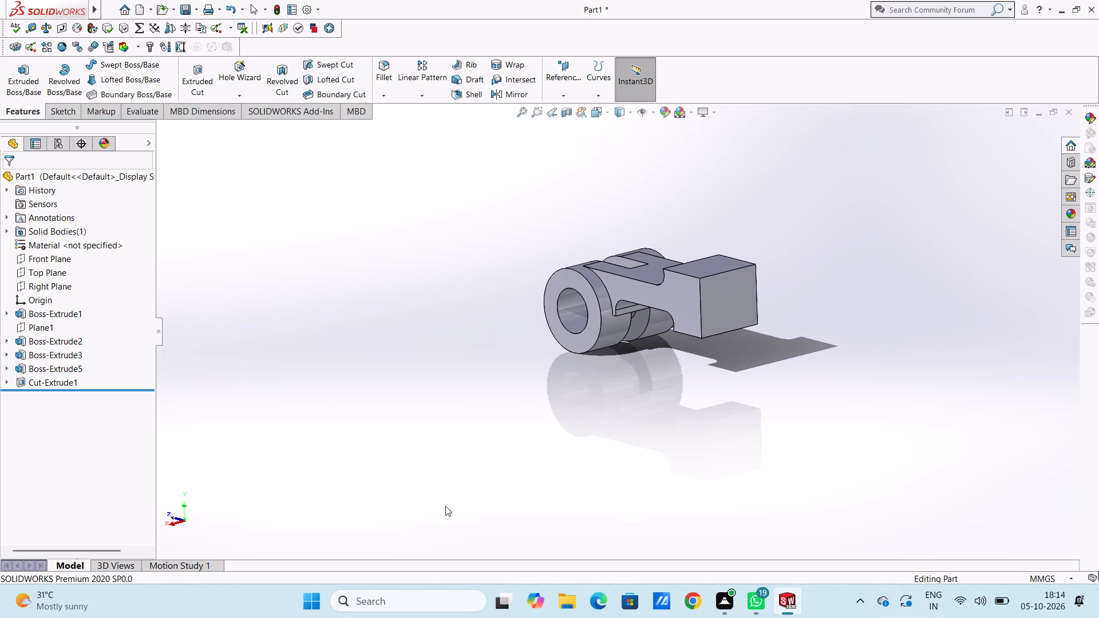
View the whole part in the standard isometric orientation, followed by the standard top orientation.
{"action": "key", "text": "ctrl+7"}
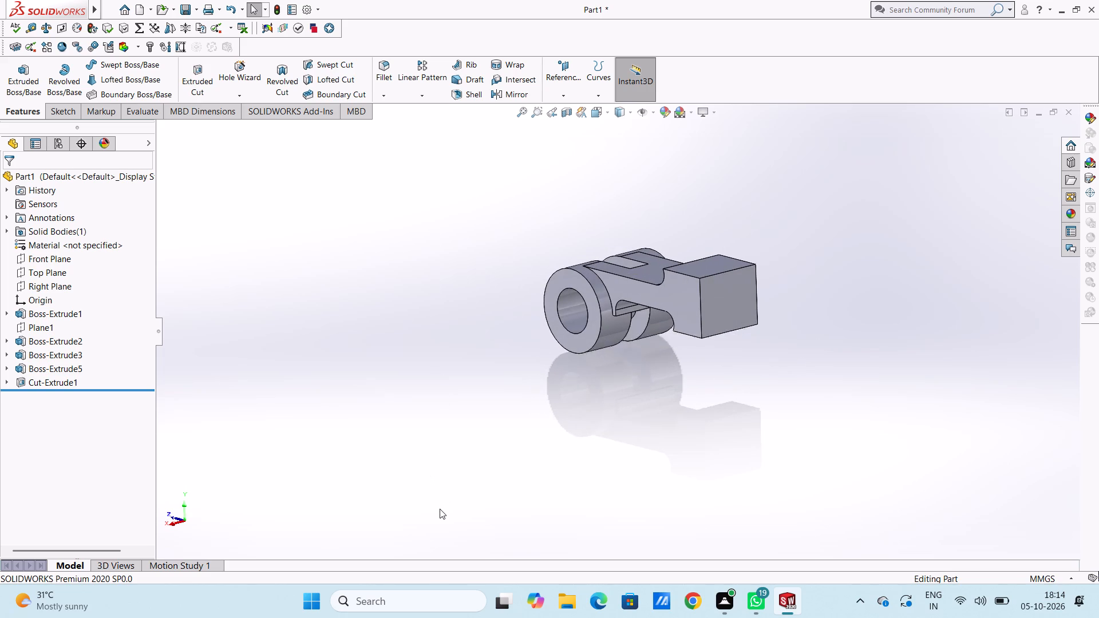
{"action": "scroll", "coordinate": [440, 509], "scroll_direction": "up", "scroll_amount": 2}
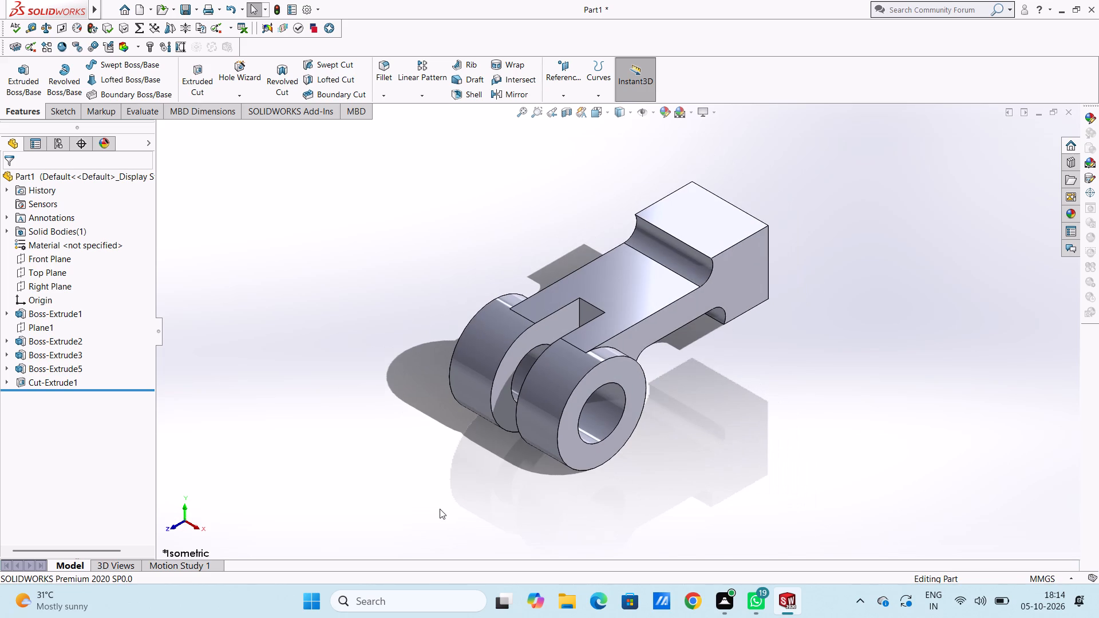
{"action": "scroll", "coordinate": [440, 509], "scroll_direction": "up", "scroll_amount": 1}
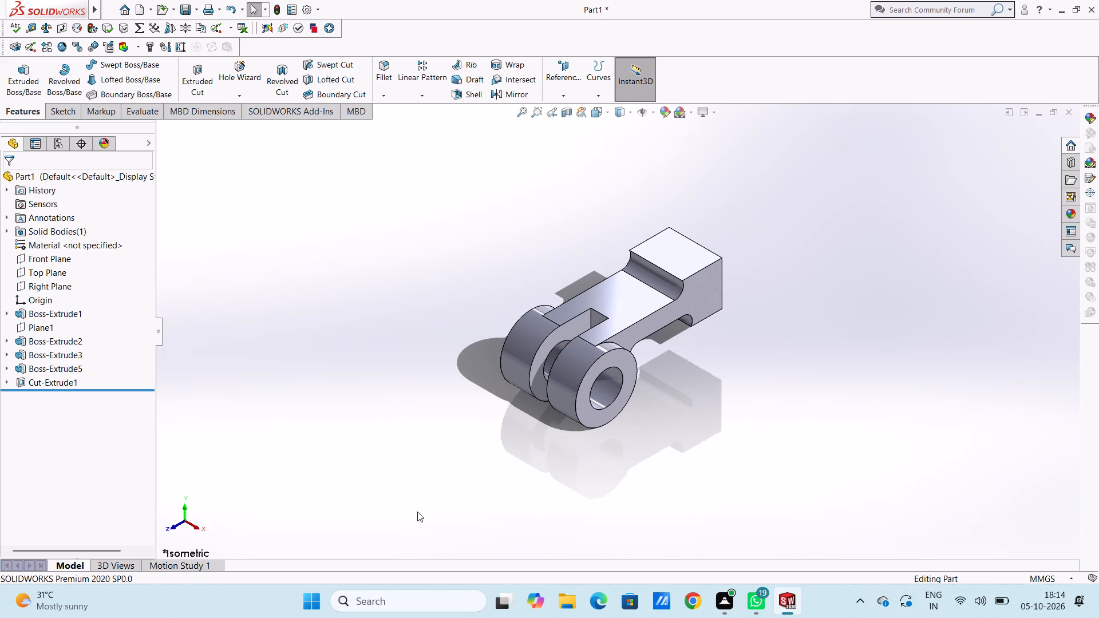
{"action": "key", "text": "ctrl+5"}
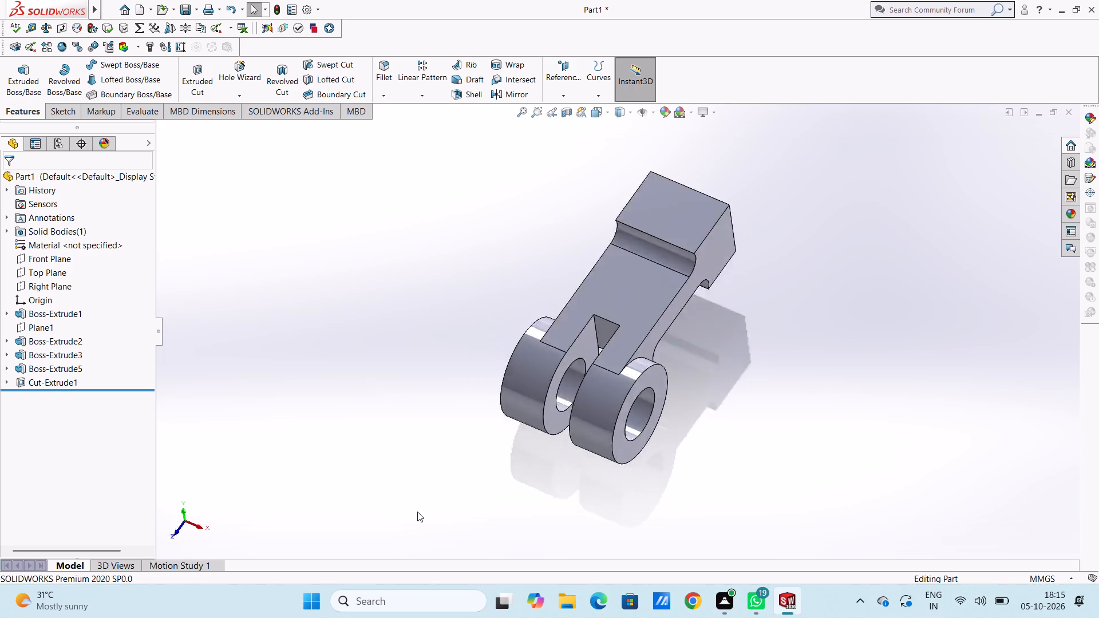
Start a sketch on the top face of the arm's end block and draw two concentric circles, about 15 mm and 28 mm in diameter.
{"action": "scroll", "coordinate": [537, 371], "scroll_direction": "up", "scroll_amount": 2}
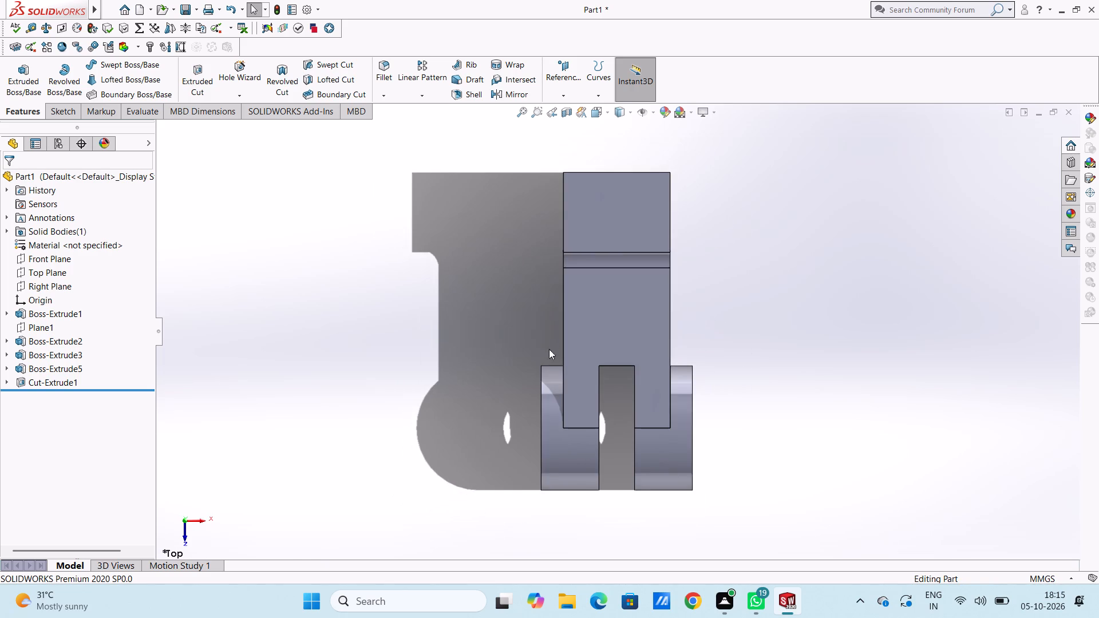
{"action": "scroll", "coordinate": [666, 196], "scroll_direction": "up", "scroll_amount": 1}
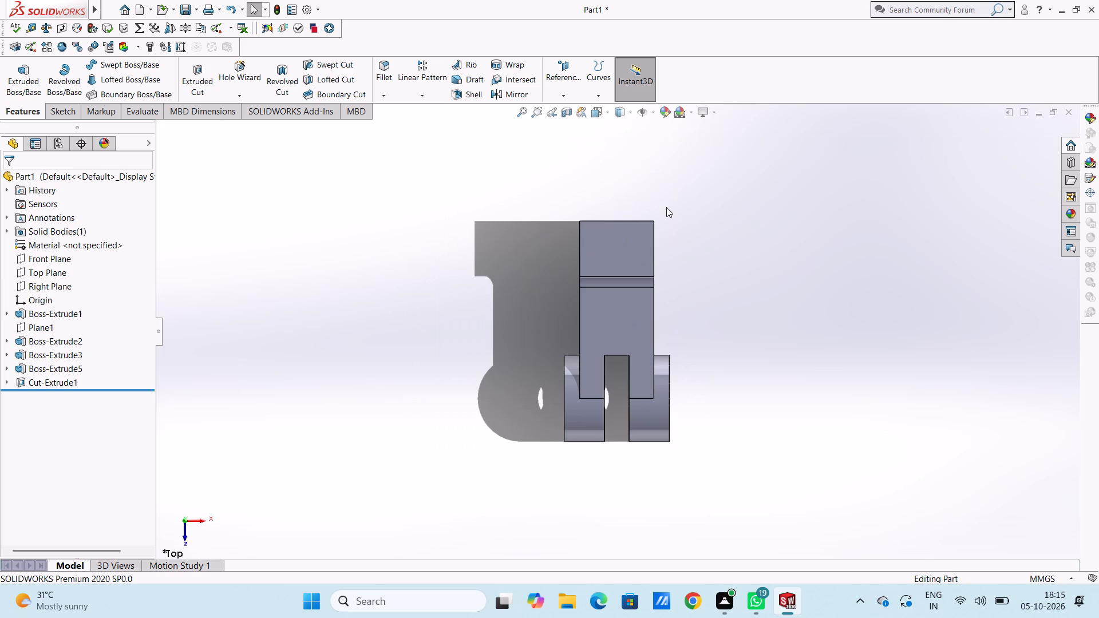
{"action": "left_click", "coordinate": [625, 249]}
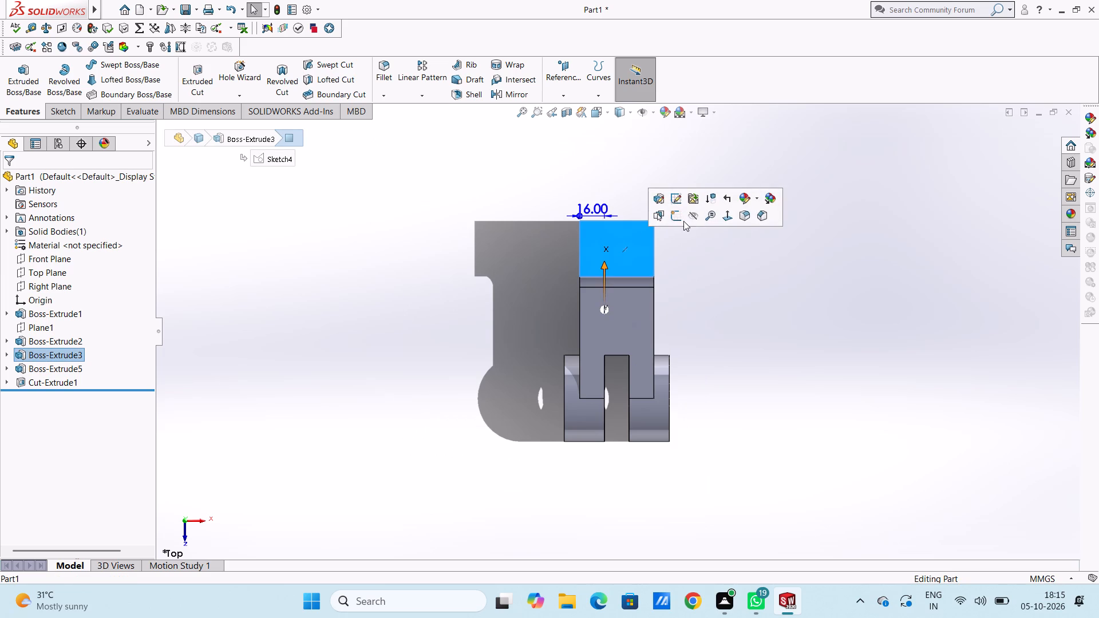
{"action": "left_click", "coordinate": [677, 218]}
{"action": "left_click", "coordinate": [670, 208]}
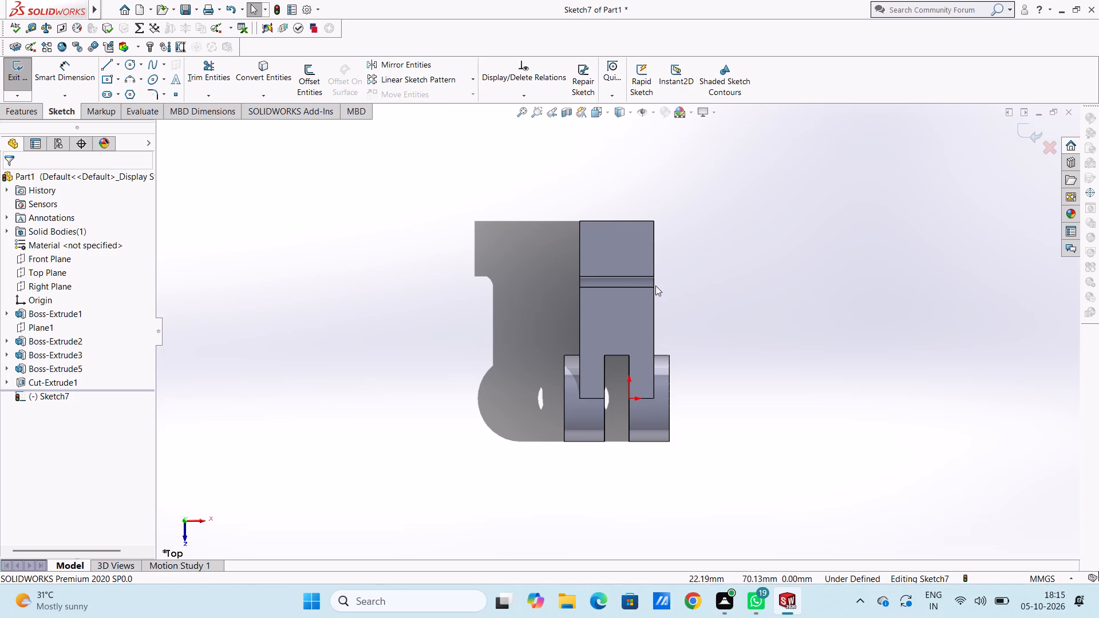
{"action": "scroll", "coordinate": [649, 283], "scroll_direction": "down", "scroll_amount": 2}
{"action": "scroll", "coordinate": [610, 181], "scroll_direction": "down", "scroll_amount": 1}
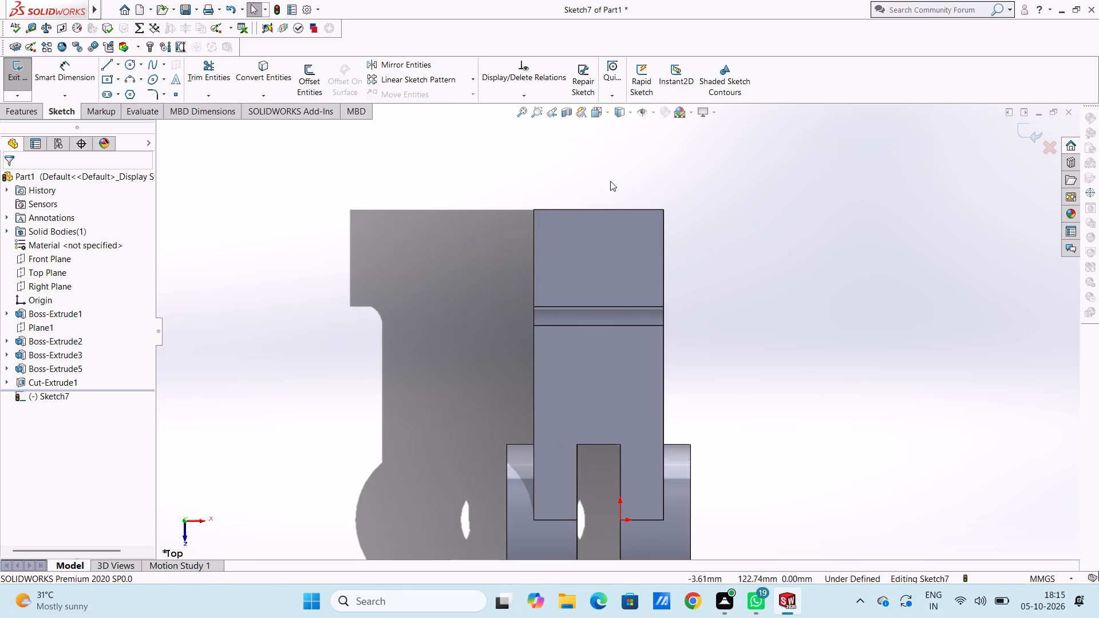
{"action": "scroll", "coordinate": [676, 234], "scroll_direction": "down", "scroll_amount": 1}
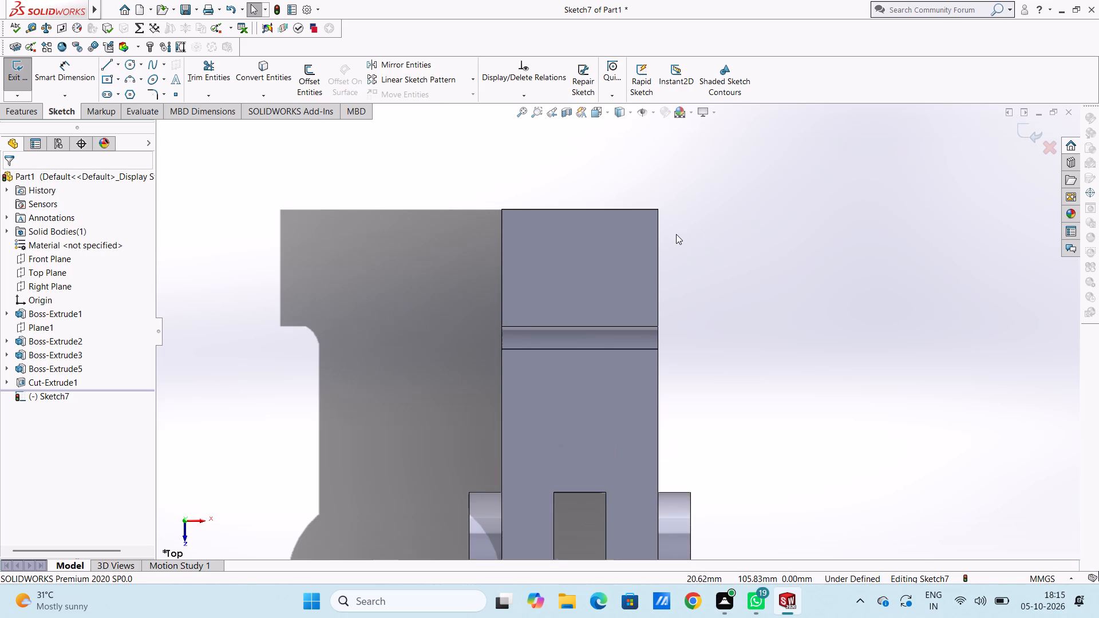
{"action": "scroll", "coordinate": [676, 234], "scroll_direction": "up", "scroll_amount": 1}
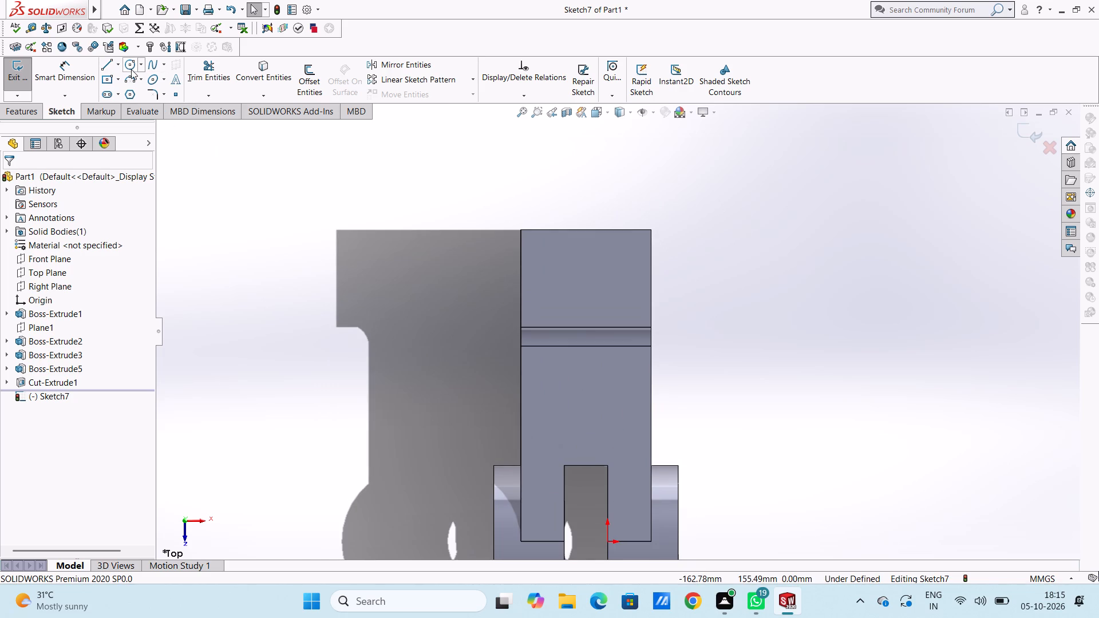
{"action": "left_click", "coordinate": [130, 62]}
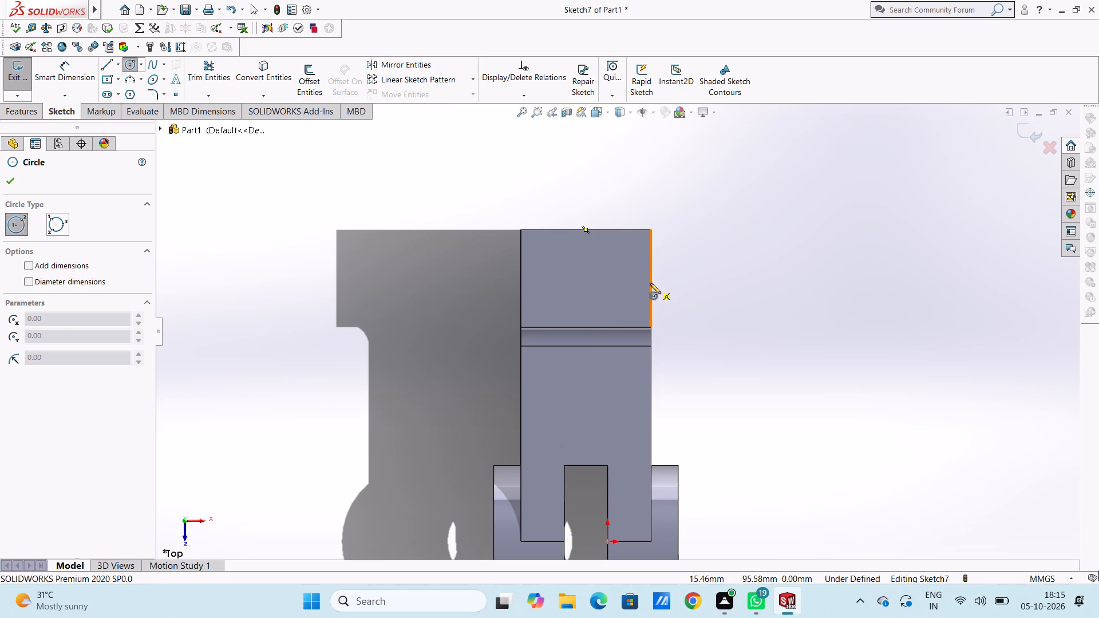
{"action": "left_click", "coordinate": [586, 278]}
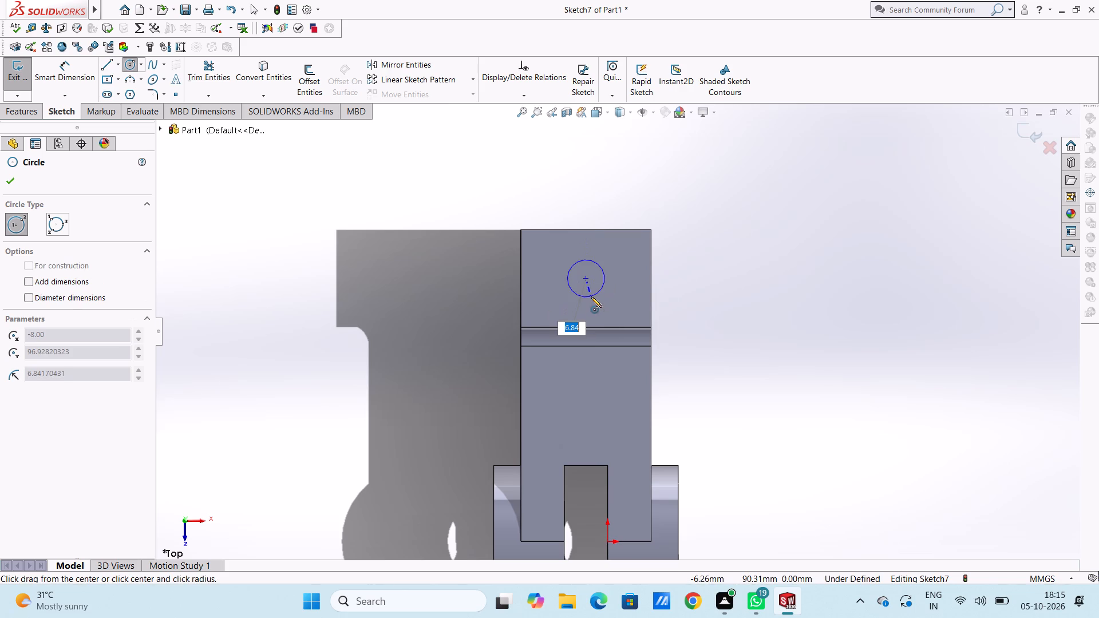
{"action": "left_click", "coordinate": [592, 298]}
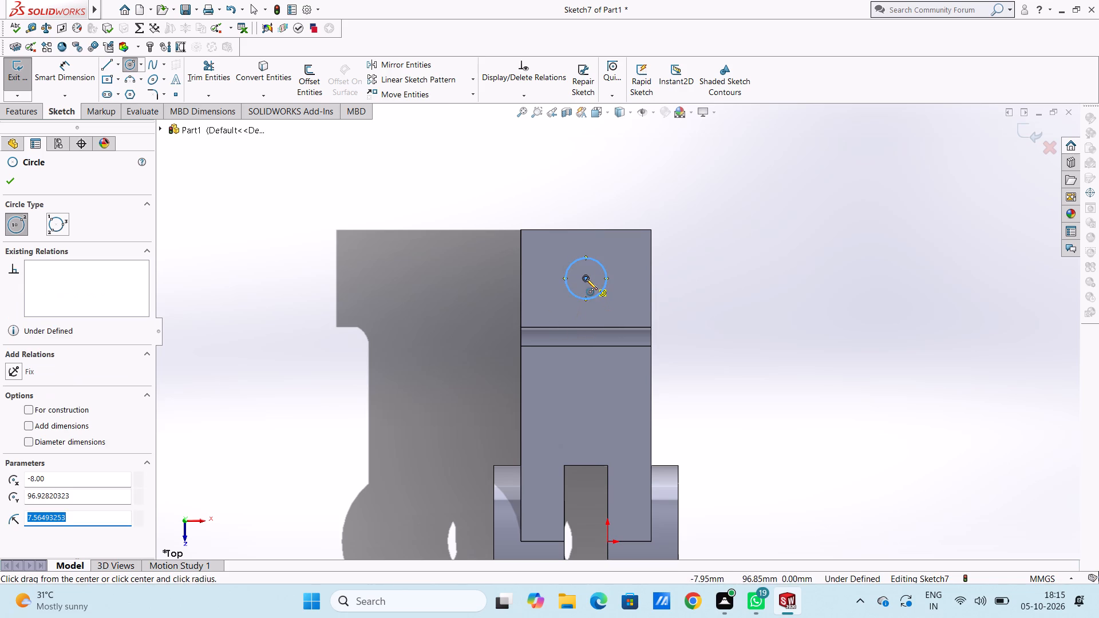
{"action": "left_click", "coordinate": [586, 279]}
{"action": "left_click", "coordinate": [602, 312]}
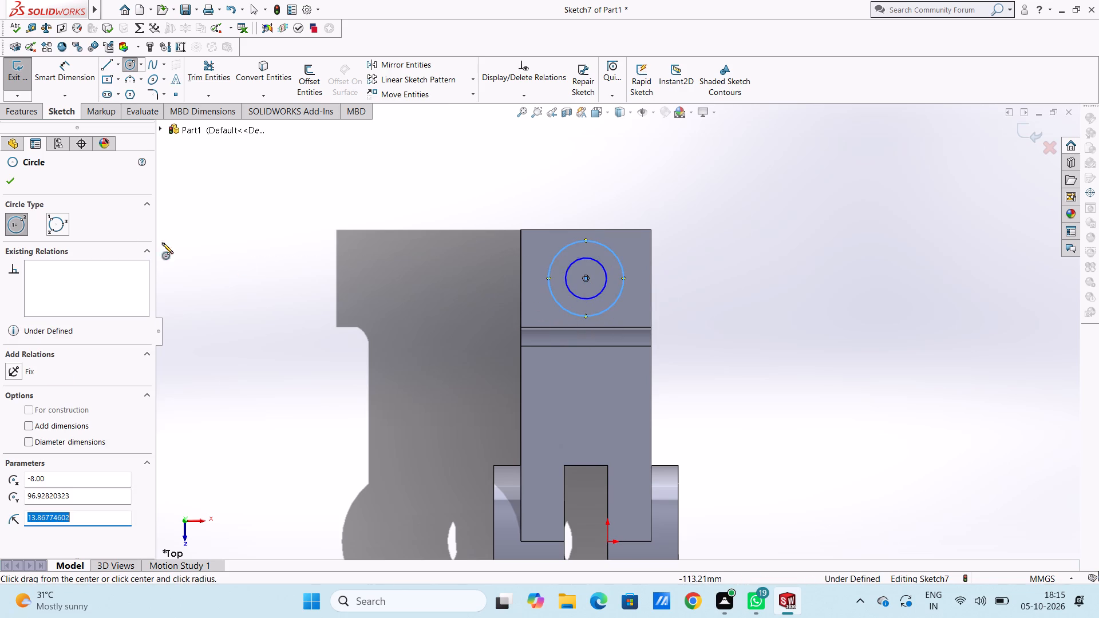
{"action": "left_click", "coordinate": [15, 187]}
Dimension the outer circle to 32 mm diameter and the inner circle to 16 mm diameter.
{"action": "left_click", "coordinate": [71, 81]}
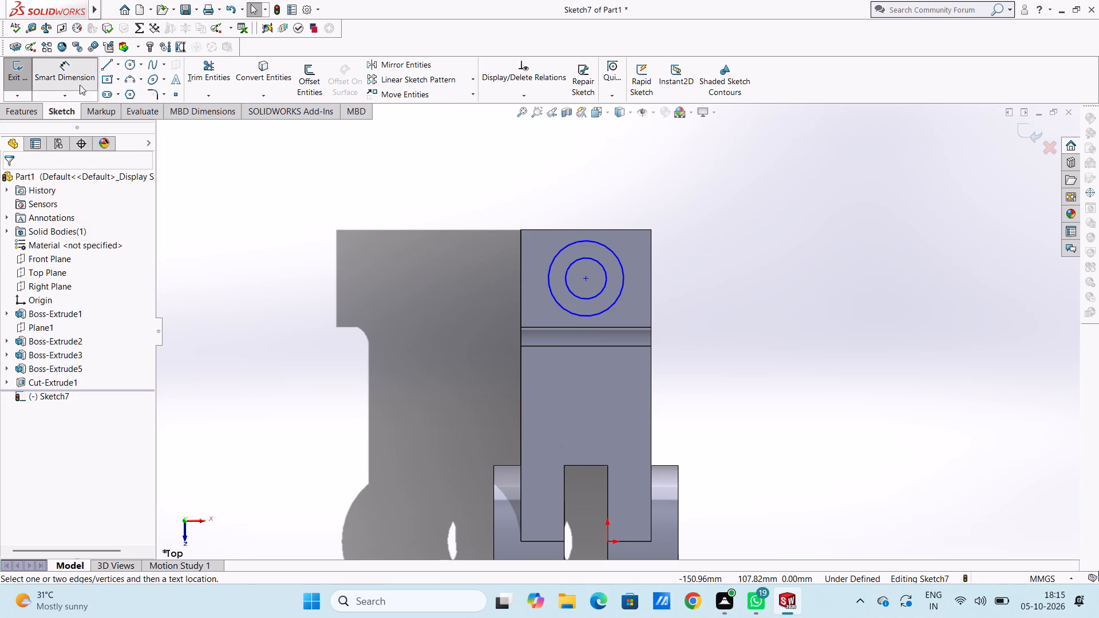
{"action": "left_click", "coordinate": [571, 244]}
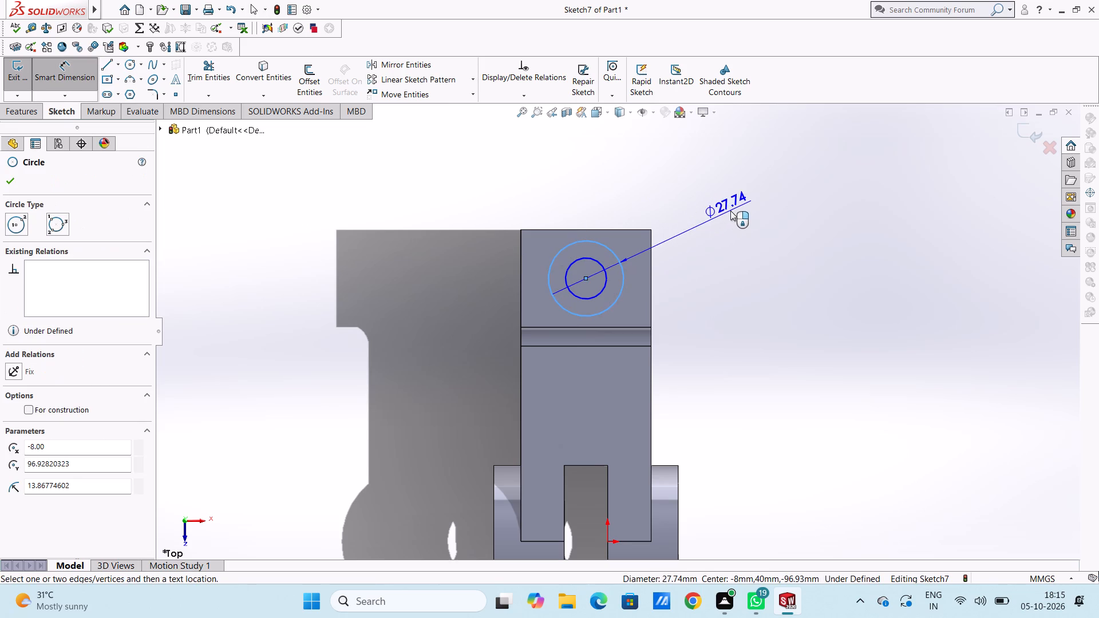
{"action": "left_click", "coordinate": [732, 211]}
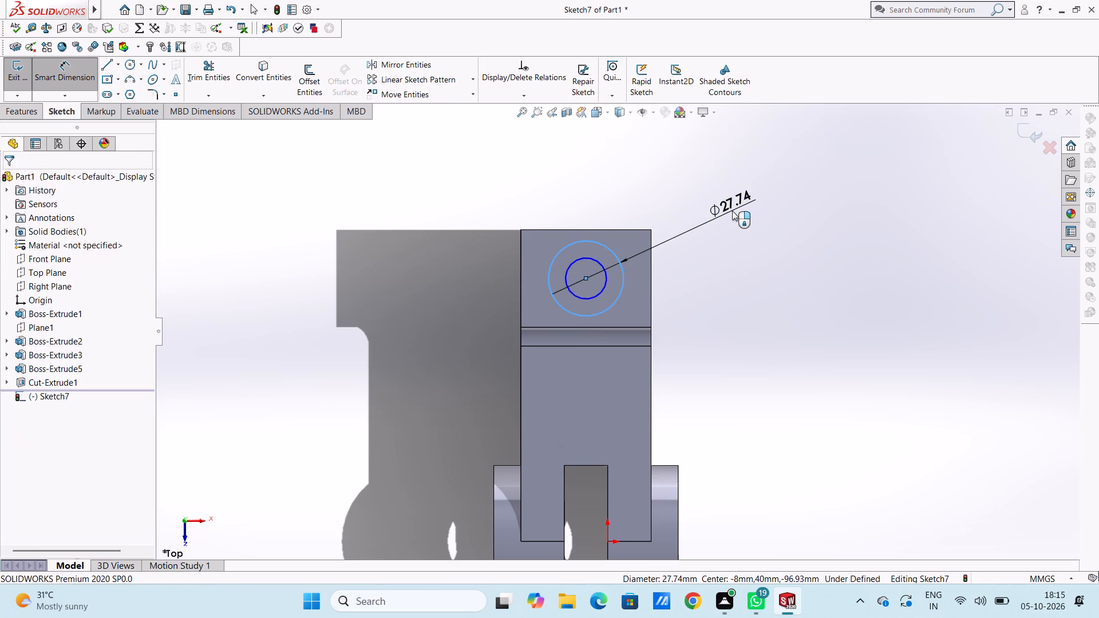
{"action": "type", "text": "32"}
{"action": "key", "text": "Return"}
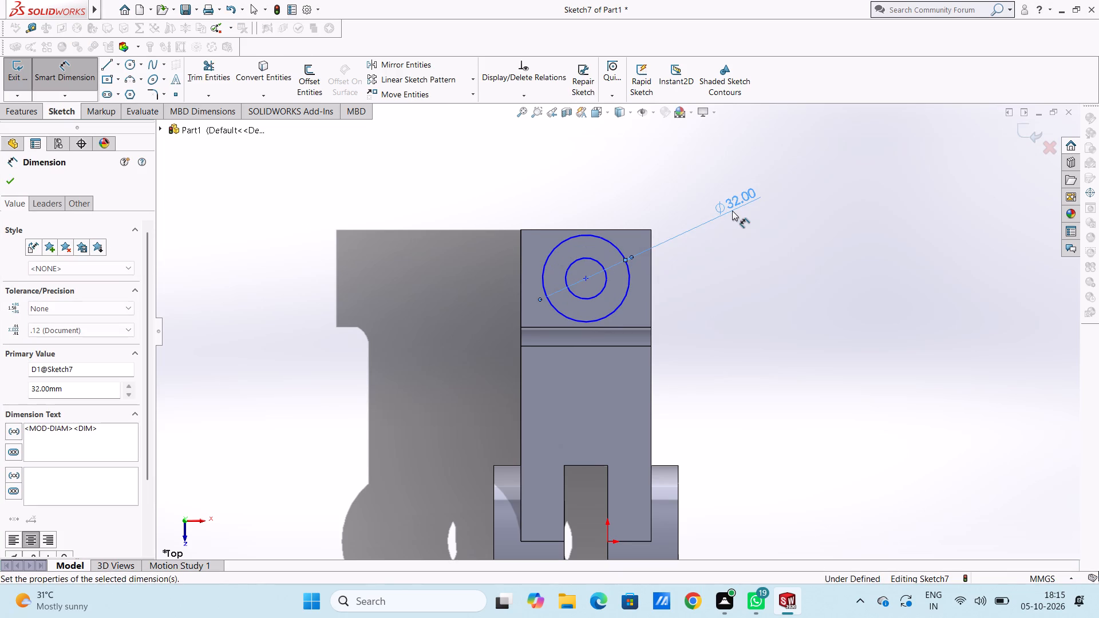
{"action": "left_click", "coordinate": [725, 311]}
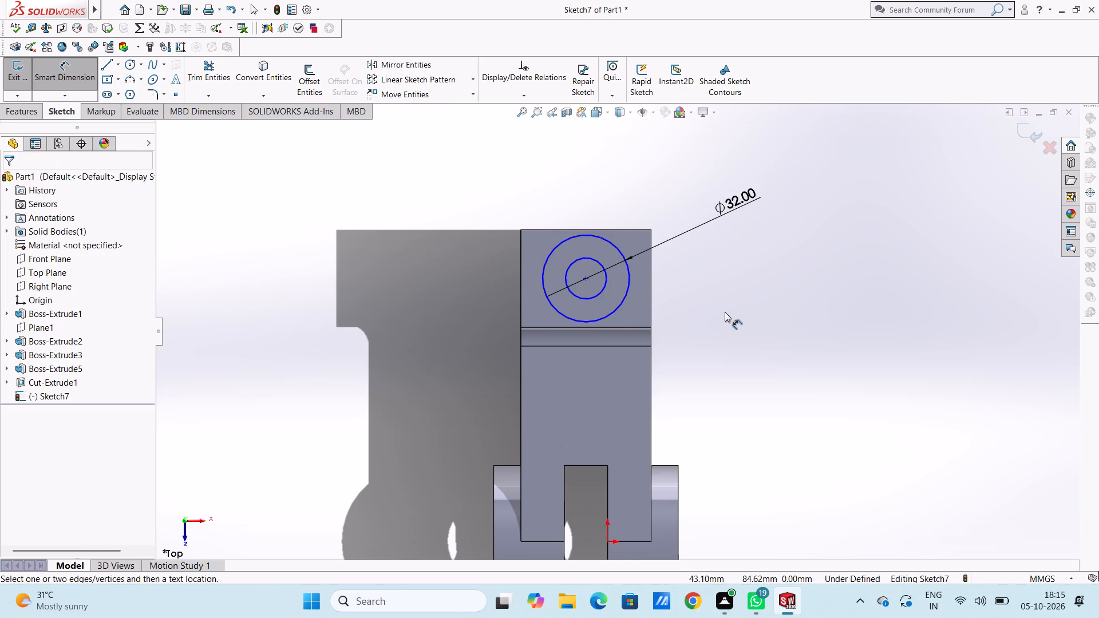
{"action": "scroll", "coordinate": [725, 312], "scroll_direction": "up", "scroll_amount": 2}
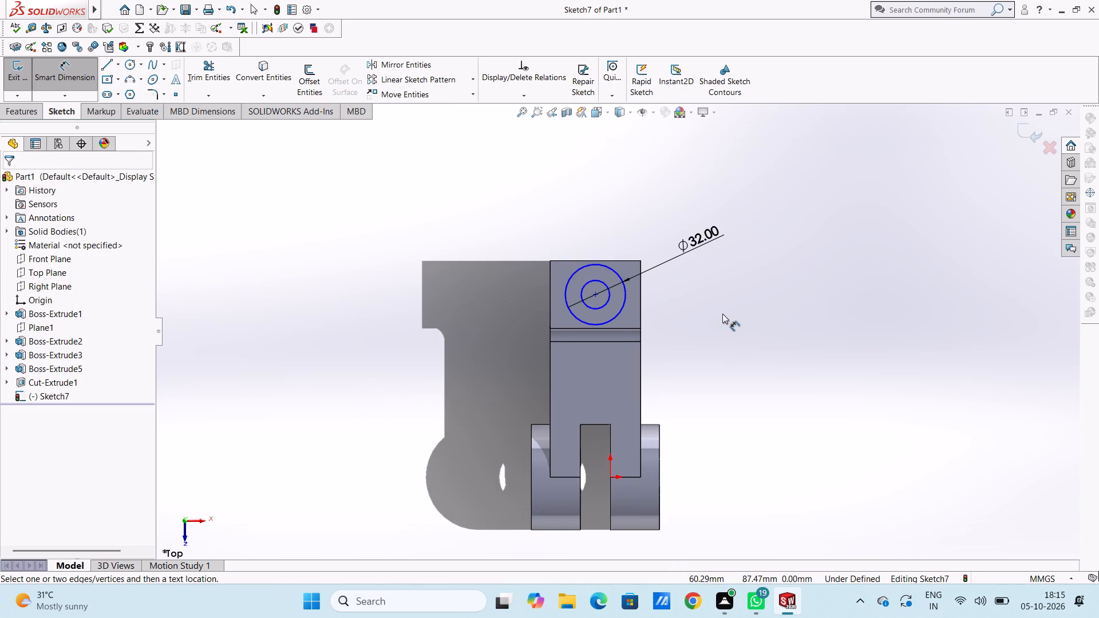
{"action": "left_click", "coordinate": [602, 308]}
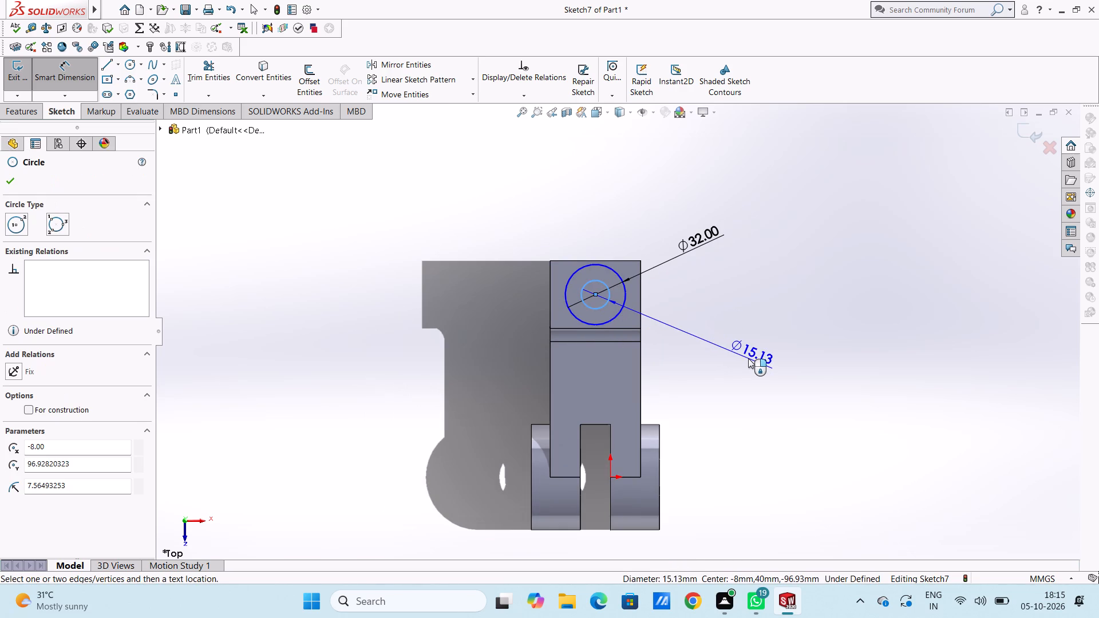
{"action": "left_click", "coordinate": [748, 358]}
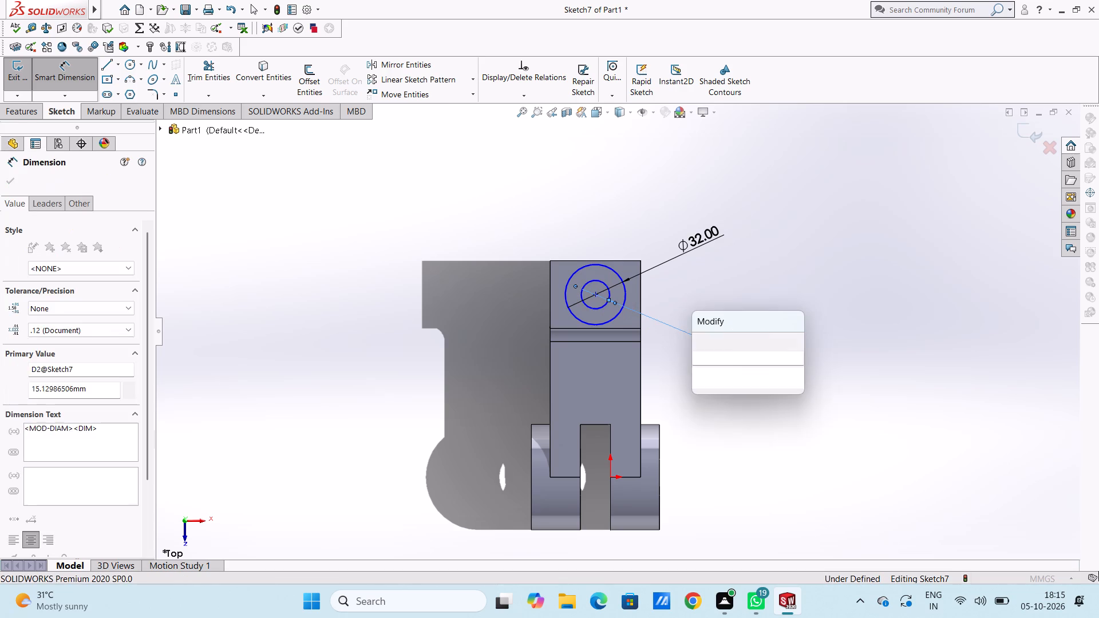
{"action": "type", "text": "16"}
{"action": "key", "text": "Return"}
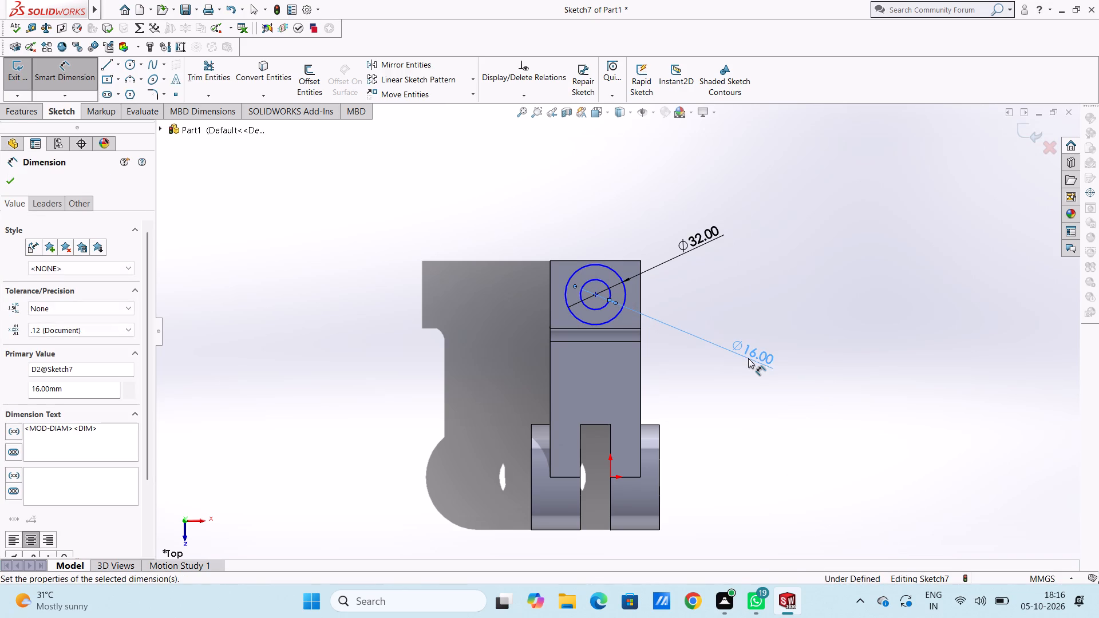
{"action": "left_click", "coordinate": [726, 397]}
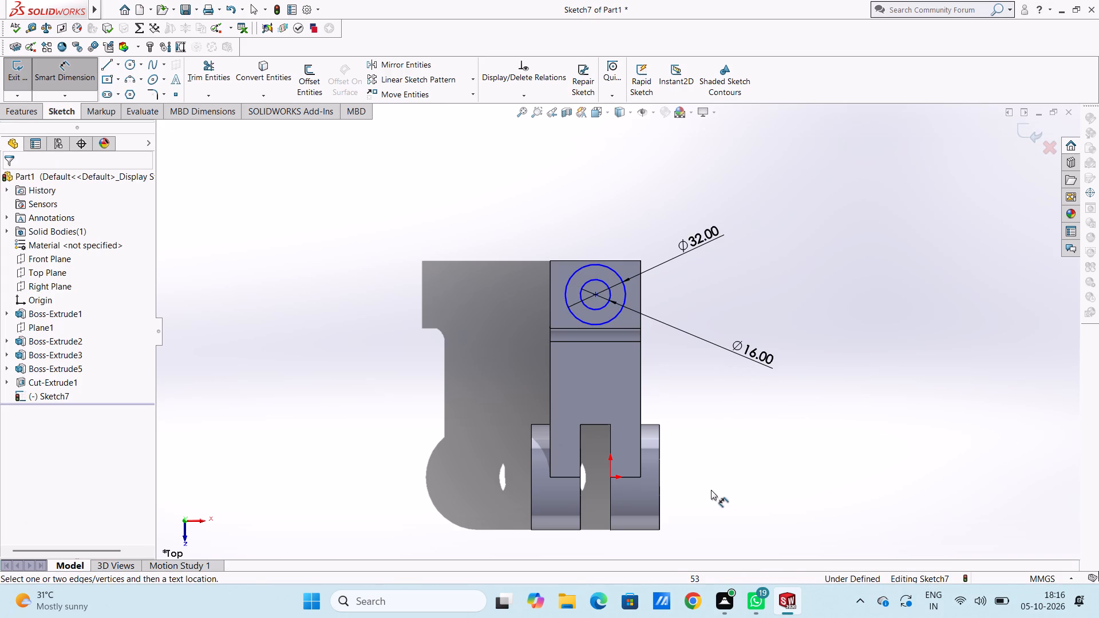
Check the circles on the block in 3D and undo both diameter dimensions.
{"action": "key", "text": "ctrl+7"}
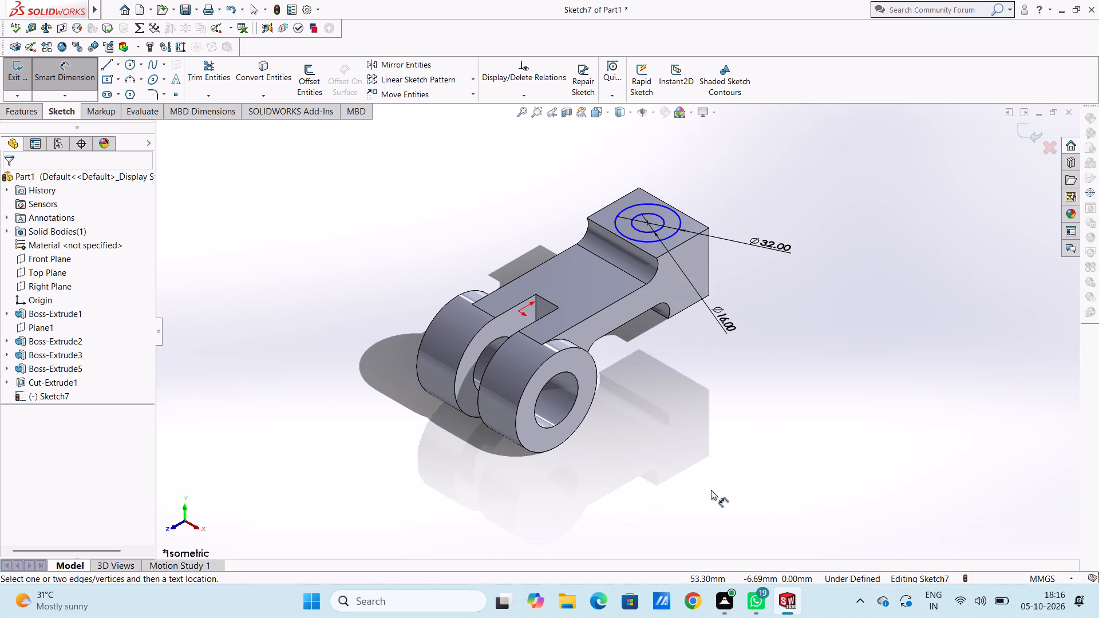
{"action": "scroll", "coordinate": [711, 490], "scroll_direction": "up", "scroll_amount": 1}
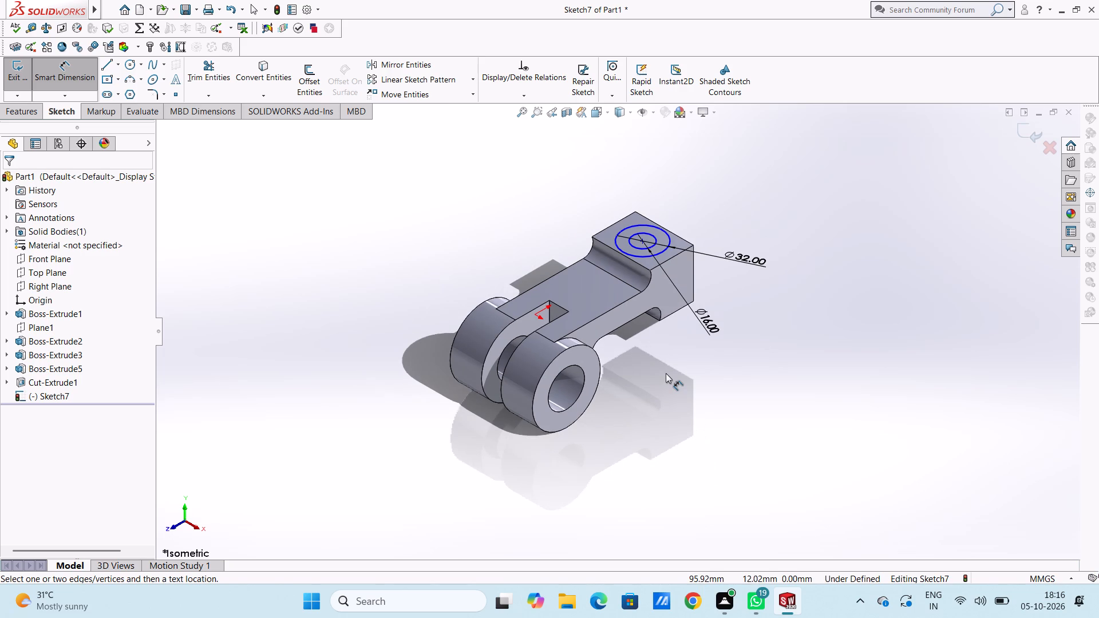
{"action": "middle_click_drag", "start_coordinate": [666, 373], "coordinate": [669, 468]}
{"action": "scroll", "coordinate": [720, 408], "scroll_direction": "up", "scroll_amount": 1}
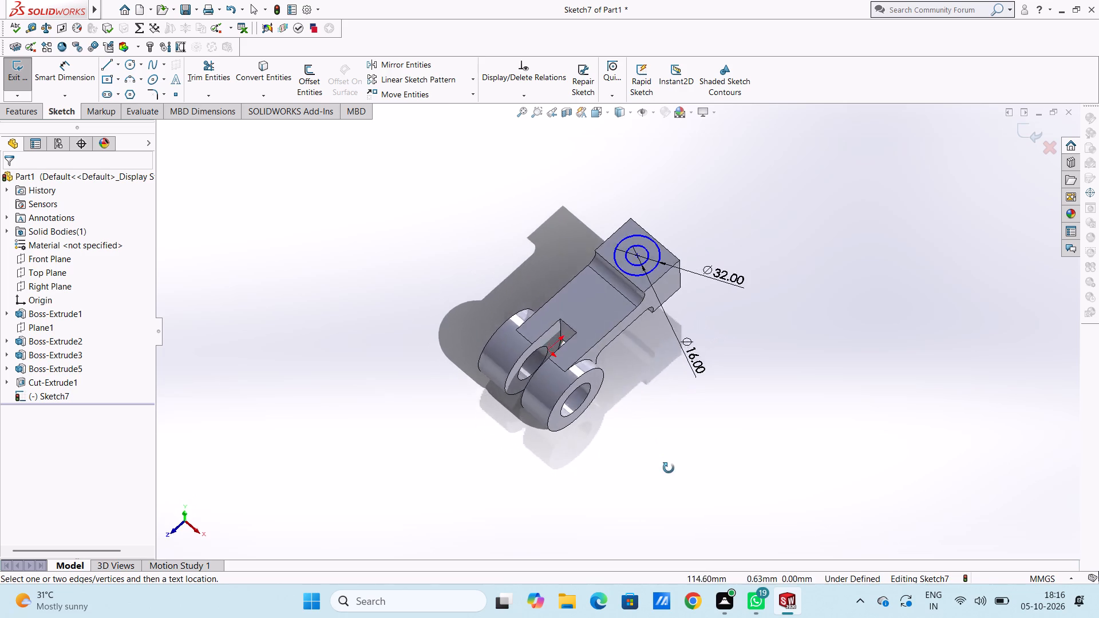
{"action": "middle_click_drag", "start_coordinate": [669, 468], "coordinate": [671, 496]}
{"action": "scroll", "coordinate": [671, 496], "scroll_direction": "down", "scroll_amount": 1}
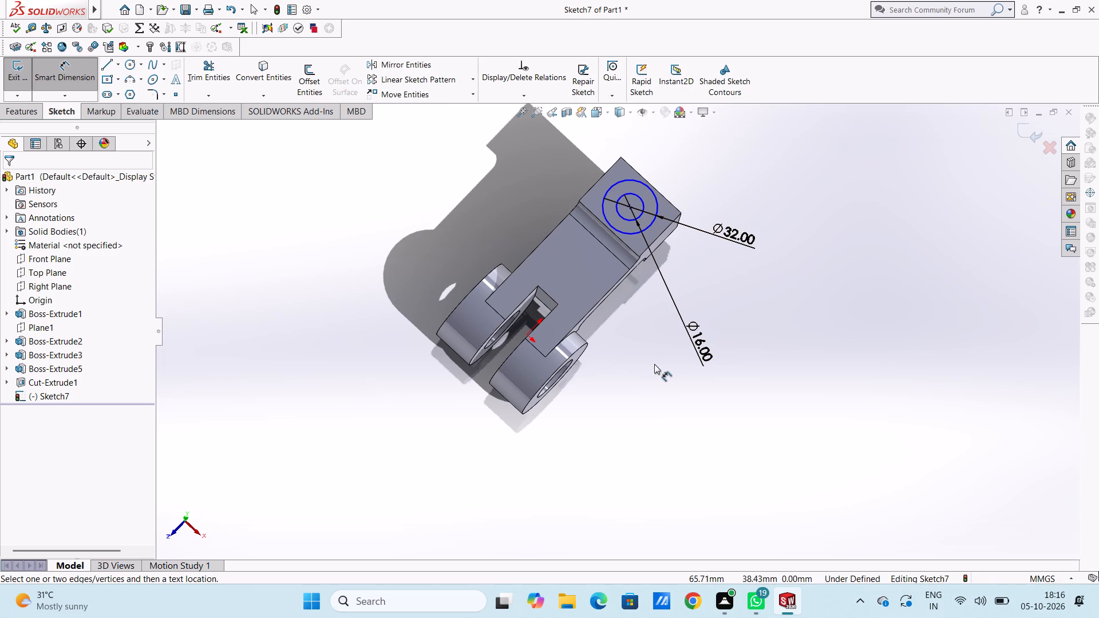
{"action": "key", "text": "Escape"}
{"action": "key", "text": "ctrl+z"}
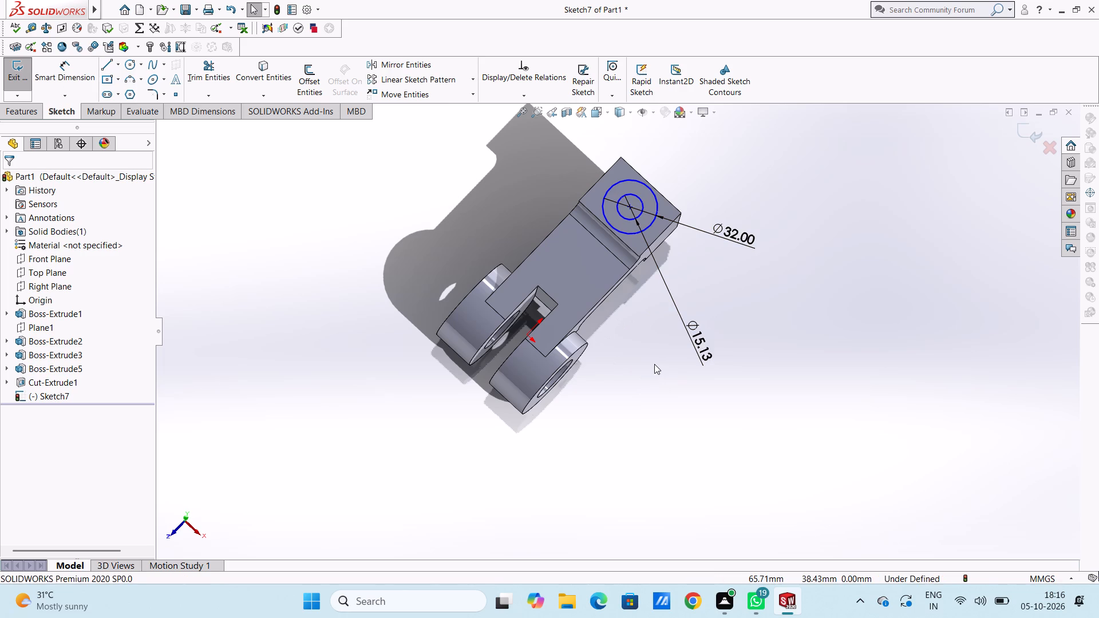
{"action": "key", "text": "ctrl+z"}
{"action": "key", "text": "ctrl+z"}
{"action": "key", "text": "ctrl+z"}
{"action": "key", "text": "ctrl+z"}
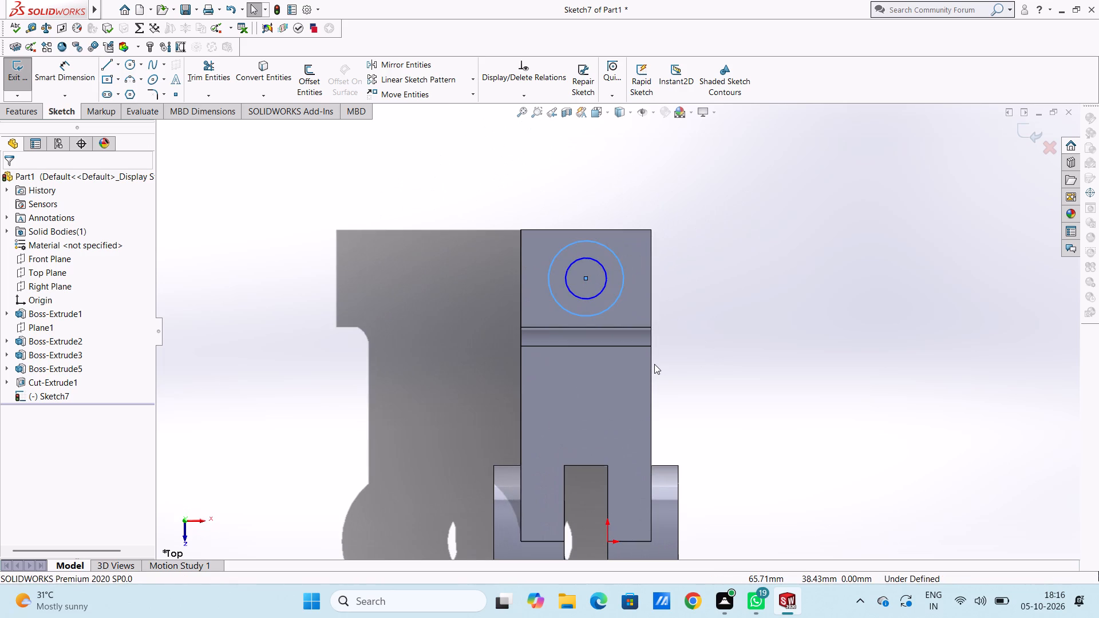
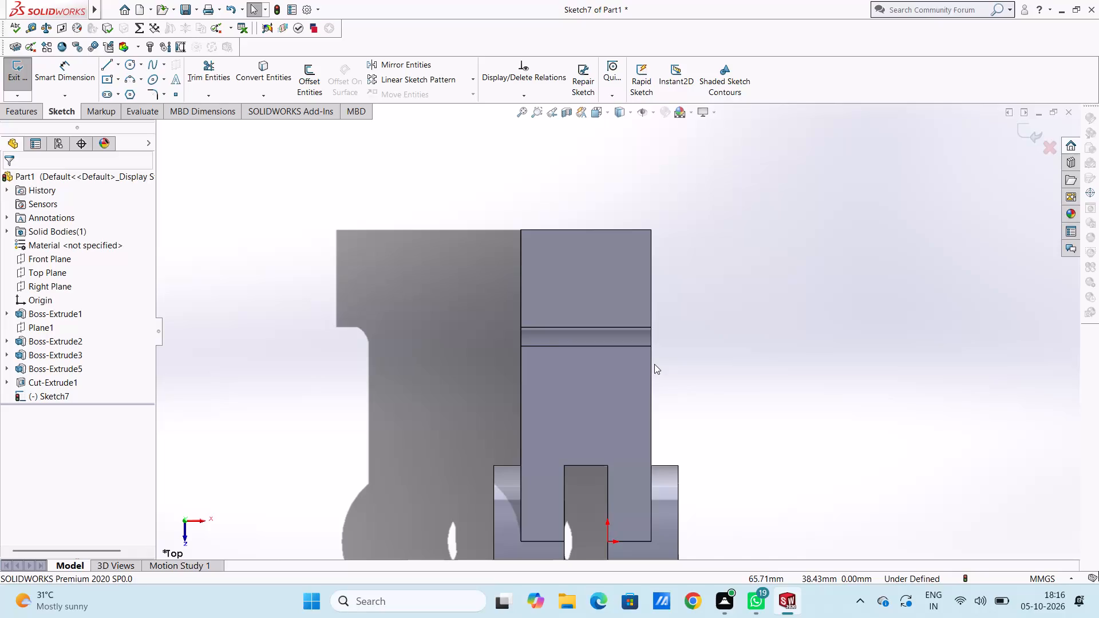
View the part in the standard back, left and right orientations to examine the arm's side profile.
{"action": "key", "text": "ctrl+2"}
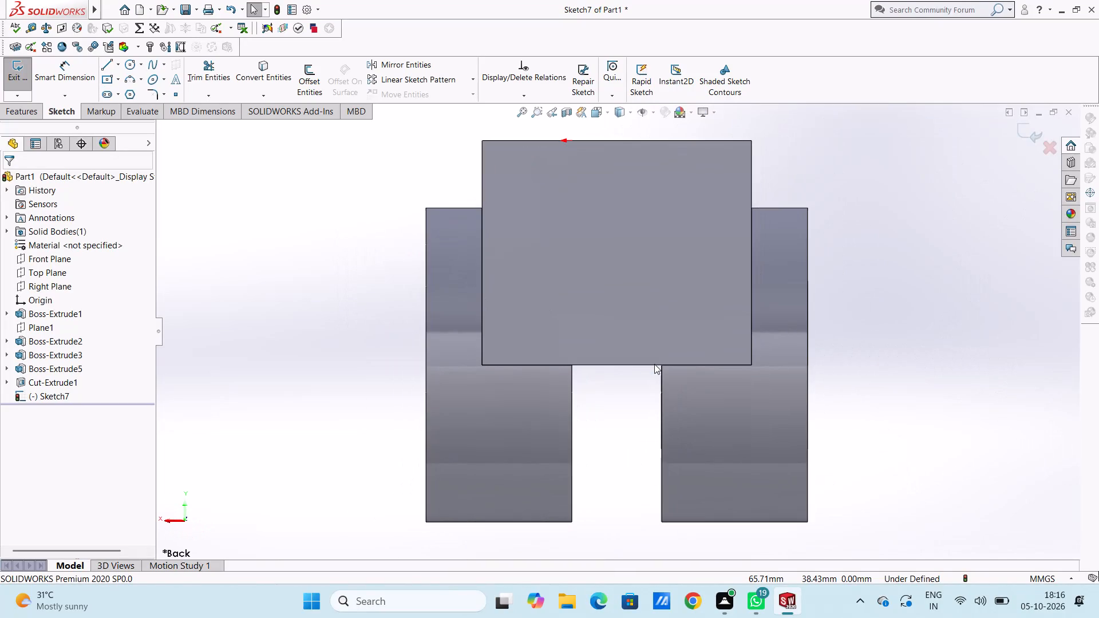
{"action": "key", "text": "ctrl+3"}
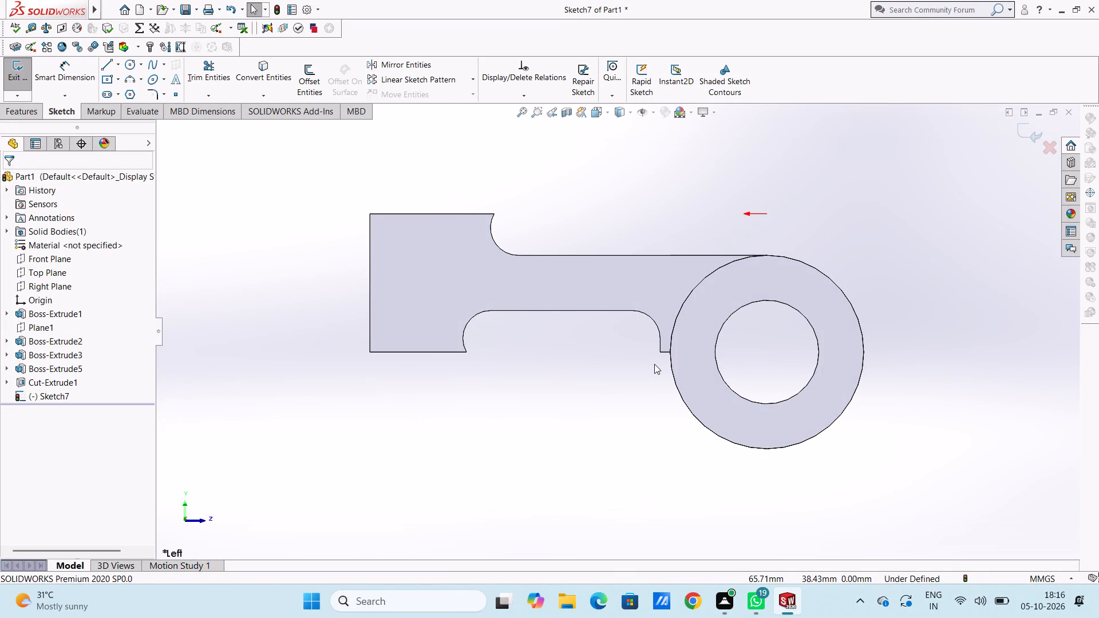
{"action": "key", "text": "ctrl+4"}
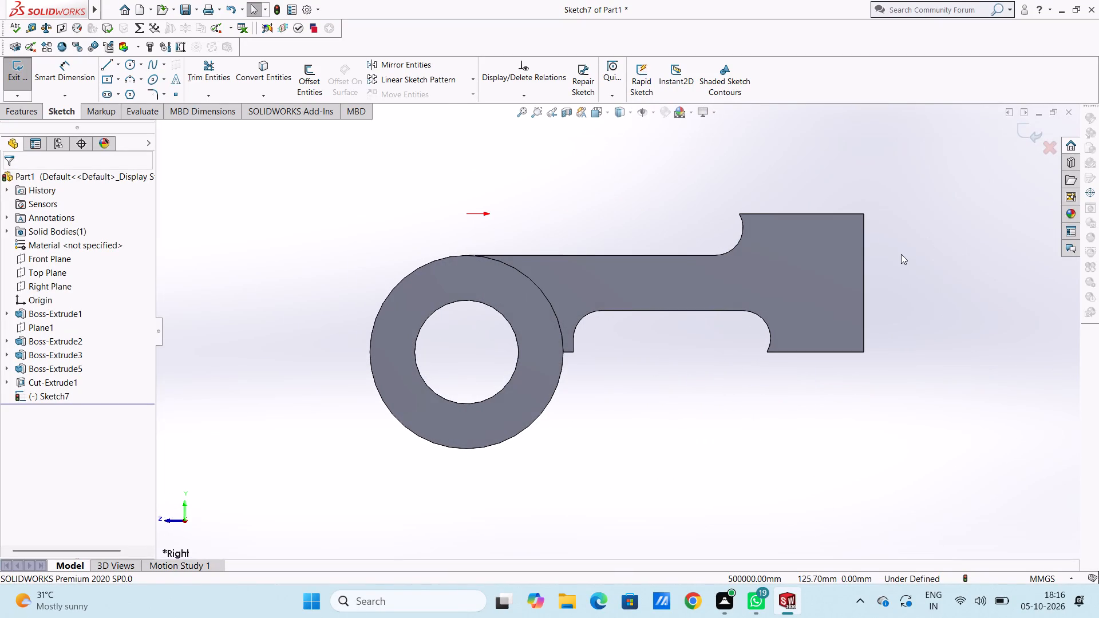
{"action": "scroll", "coordinate": [901, 254], "scroll_direction": "up", "scroll_amount": 1}
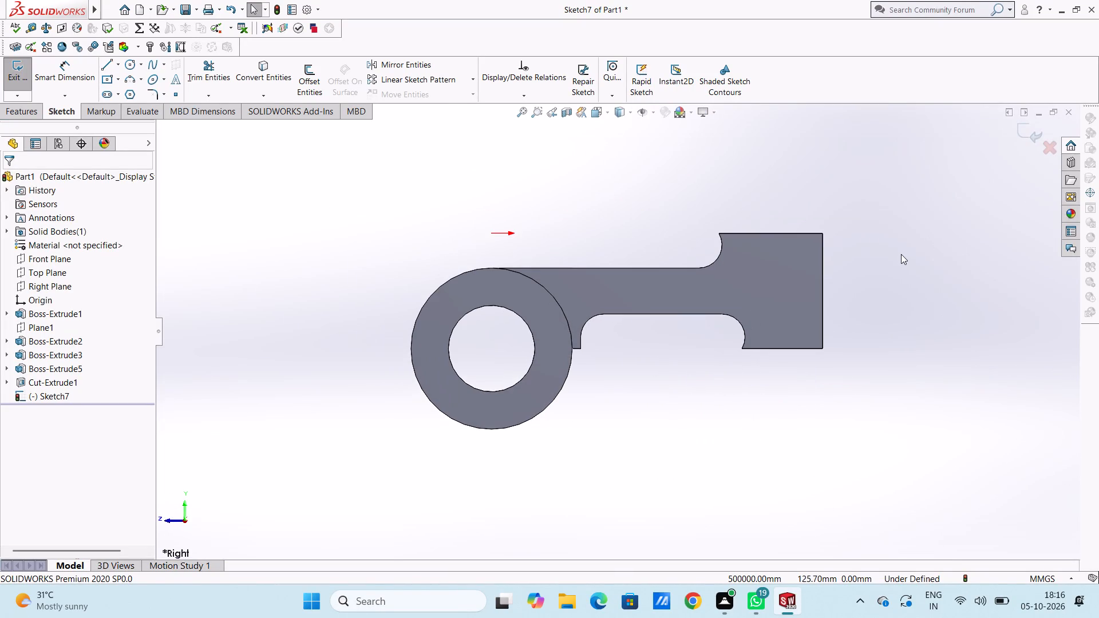
{"action": "scroll", "coordinate": [853, 255], "scroll_direction": "down", "scroll_amount": 1}
{"action": "scroll", "coordinate": [859, 260], "scroll_direction": "up", "scroll_amount": 1}
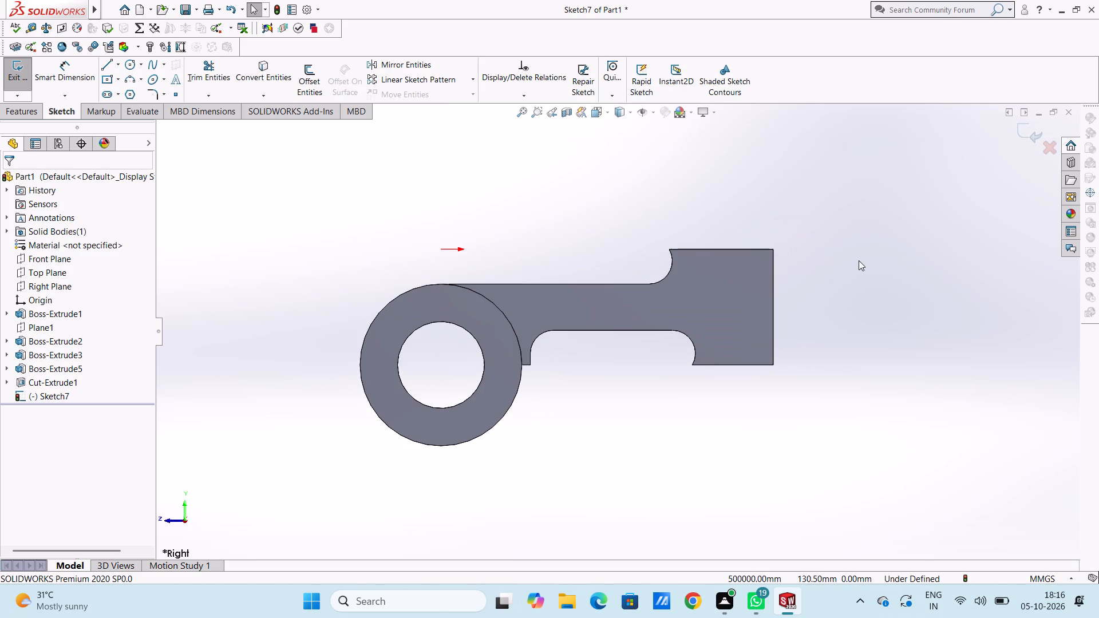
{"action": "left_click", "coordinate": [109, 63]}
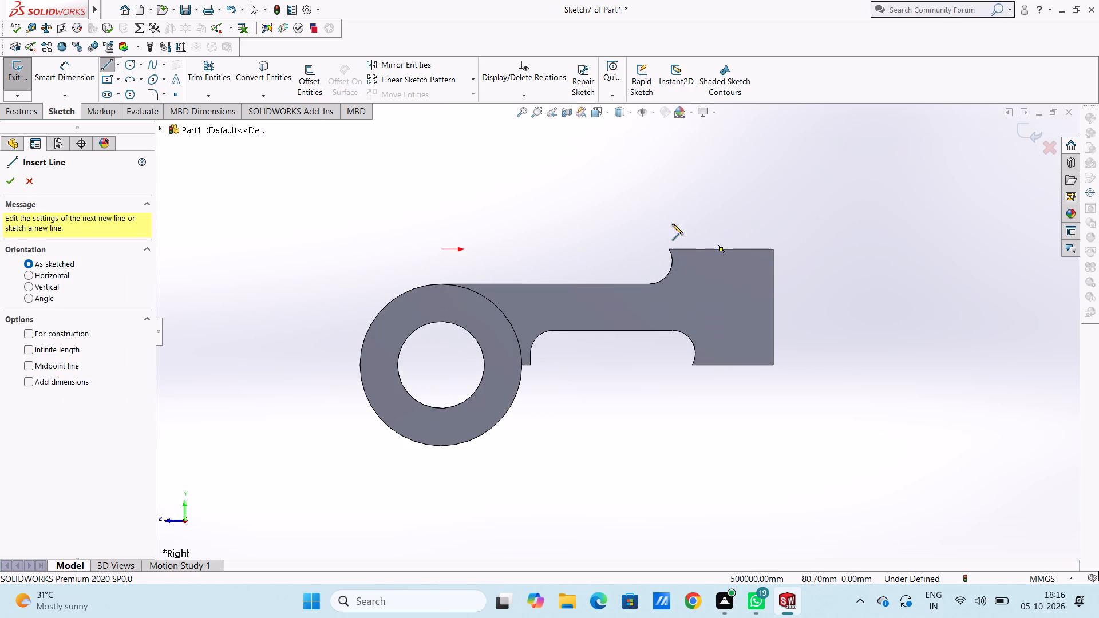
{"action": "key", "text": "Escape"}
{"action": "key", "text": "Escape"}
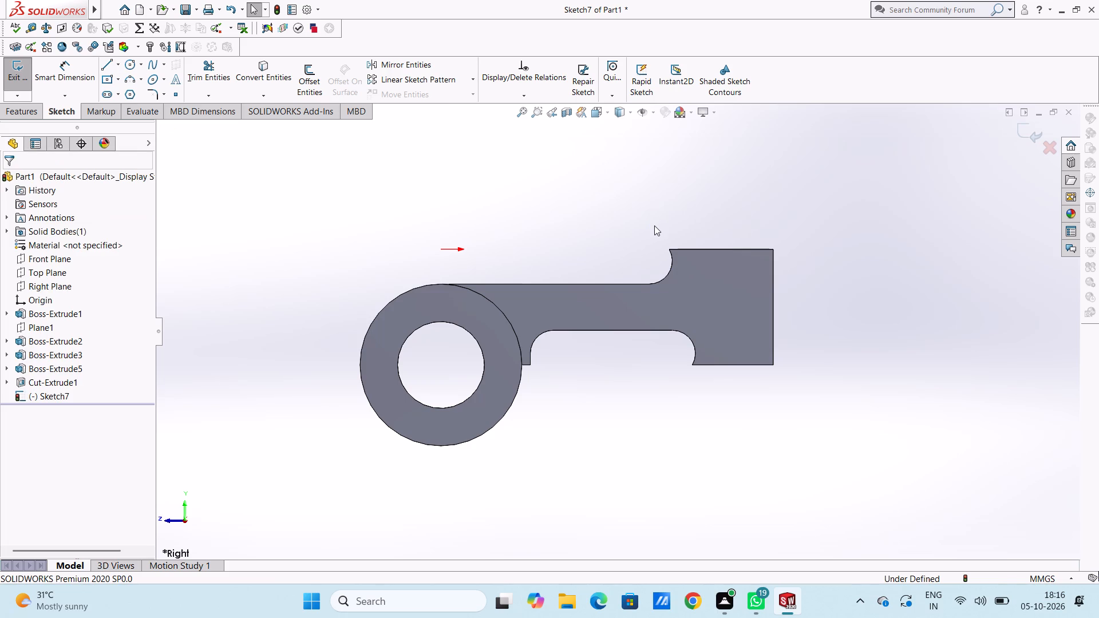
Undo the concentric-circle sketch on the top face of the arm's end block.
{"action": "key", "text": "ctrl+z"}
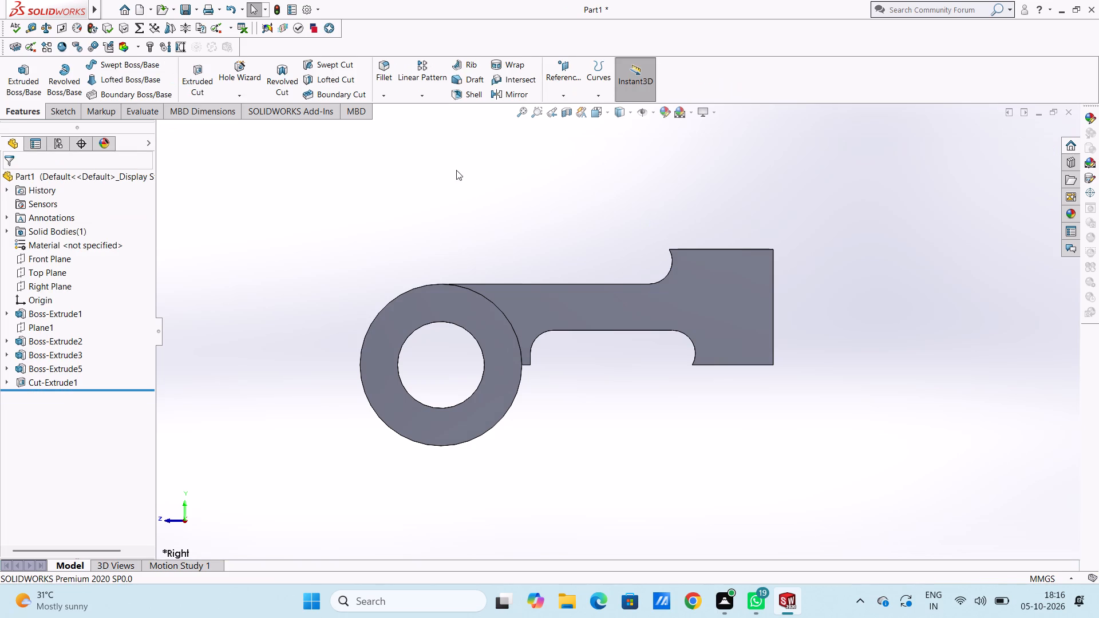
Start a sketch on the arm's side face and draw a 56 mm horizontal line outward from the end block's upper inner corner.
{"action": "left_click", "coordinate": [716, 274]}
{"action": "left_click", "coordinate": [765, 243]}
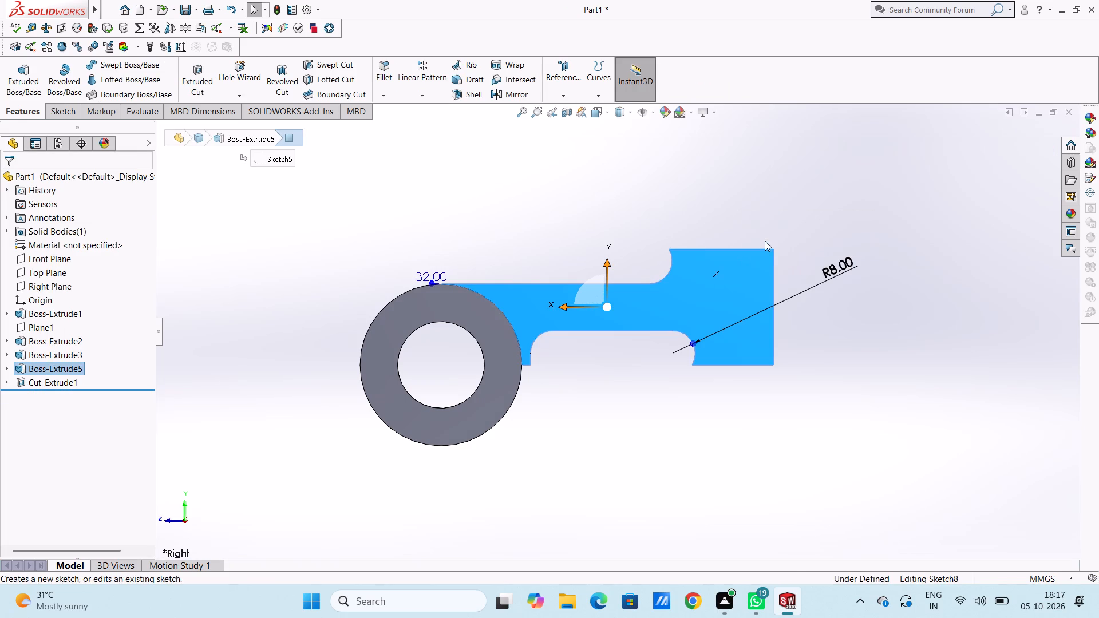
{"action": "left_click", "coordinate": [715, 215]}
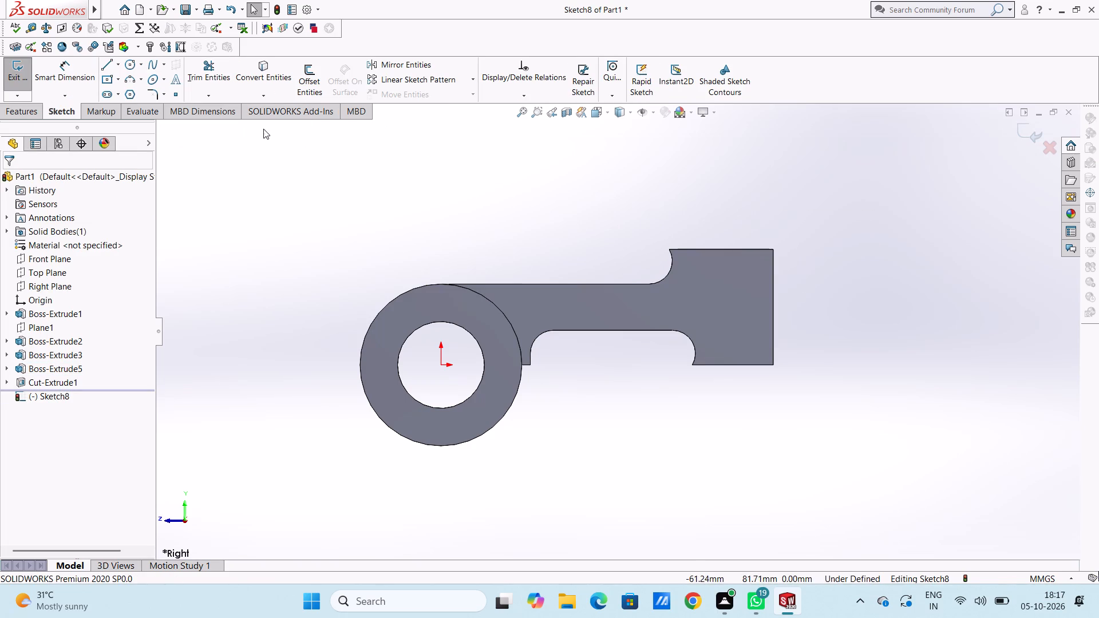
{"action": "left_click", "coordinate": [107, 68]}
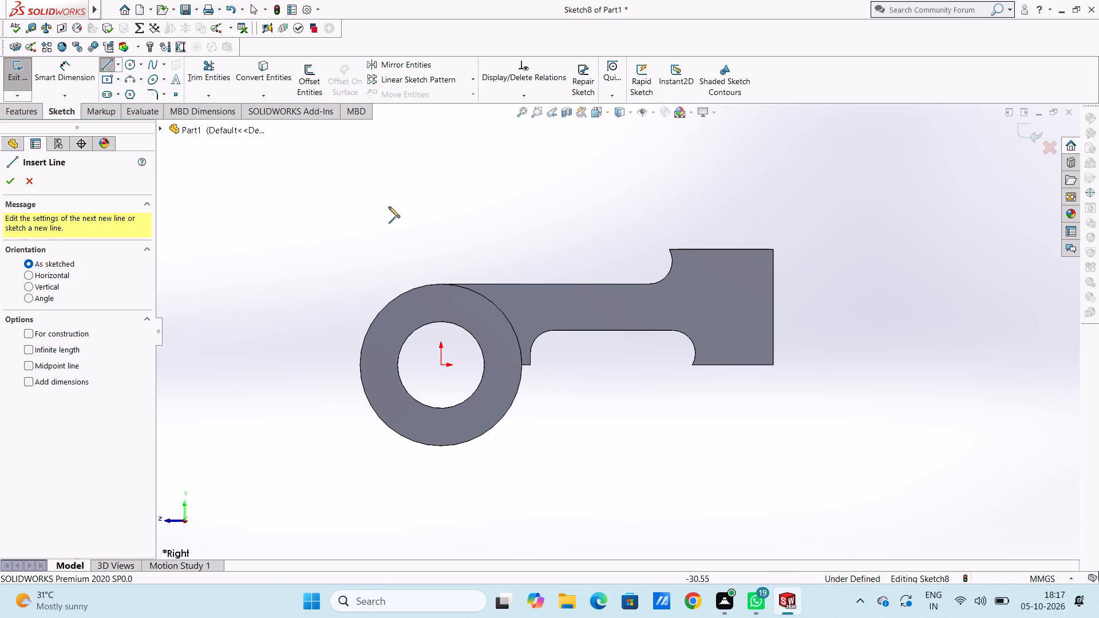
{"action": "left_click", "coordinate": [669, 251]}
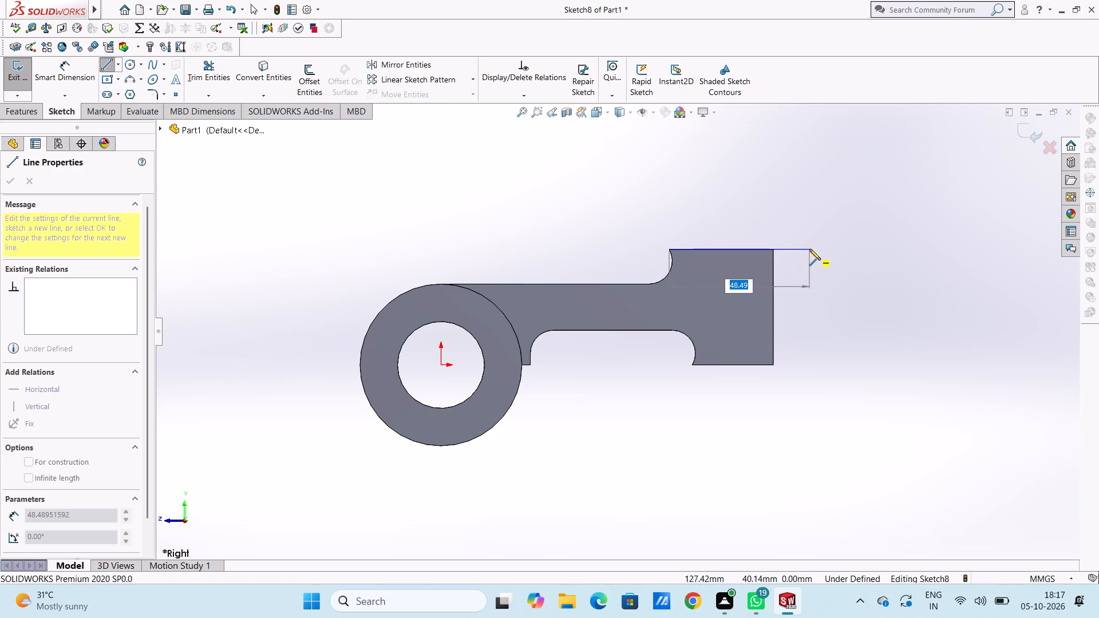
{"action": "type", "text": "56"}
{"action": "key", "text": "Return"}
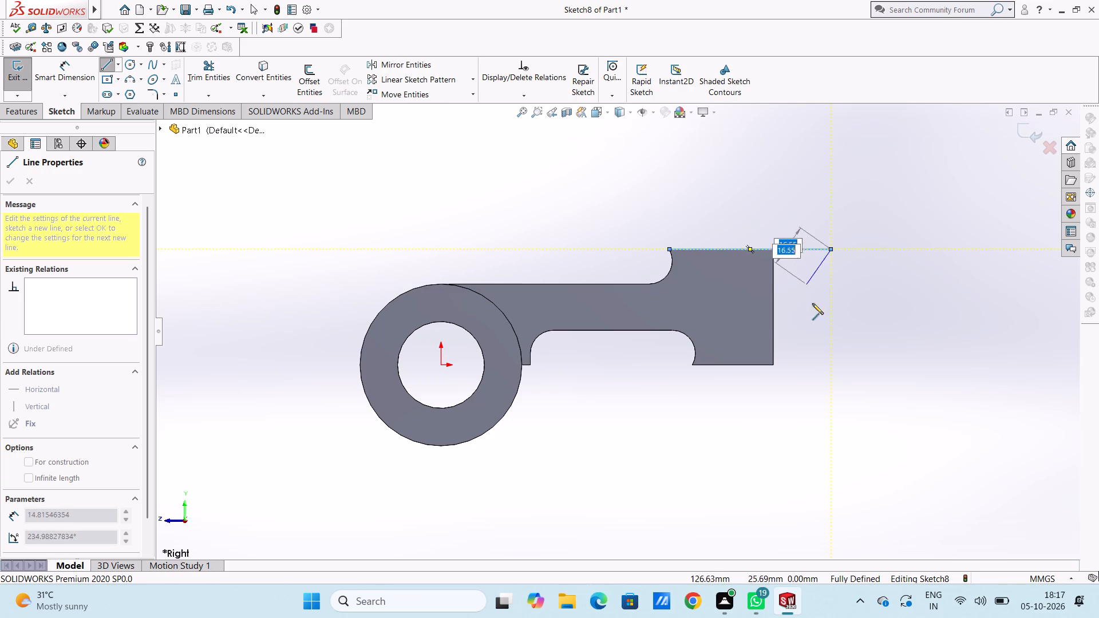
Continue with a 40 mm line down, an about 40 mm line back along the block's base, and an about 45 mm line up past the top line.
{"action": "left_click", "coordinate": [832, 366]}
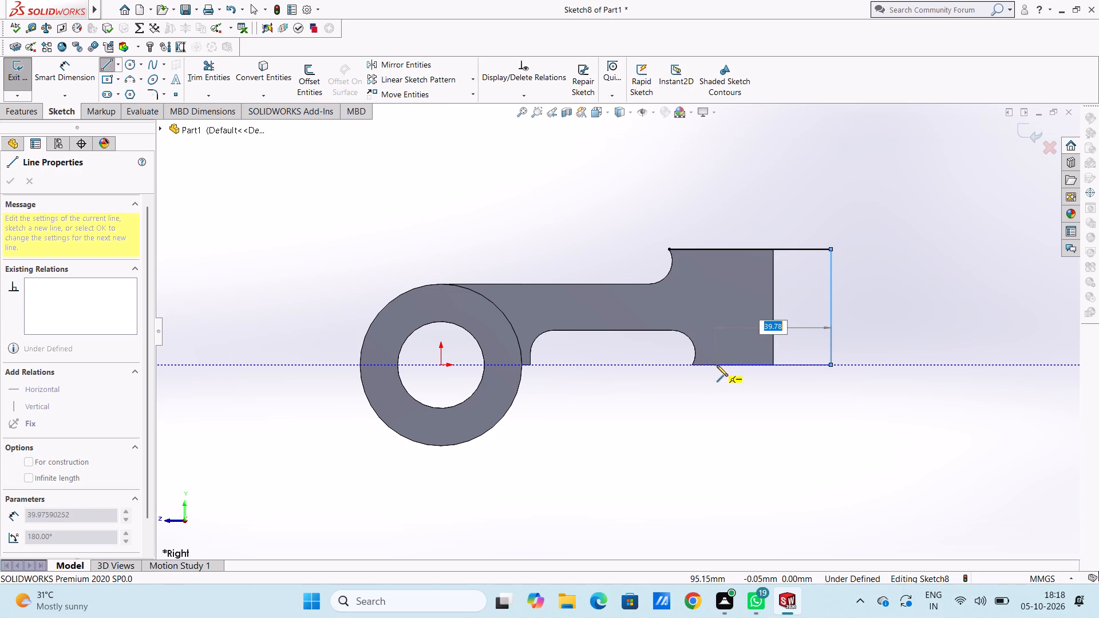
{"action": "left_click", "coordinate": [717, 365]}
{"action": "left_click", "coordinate": [716, 235]}
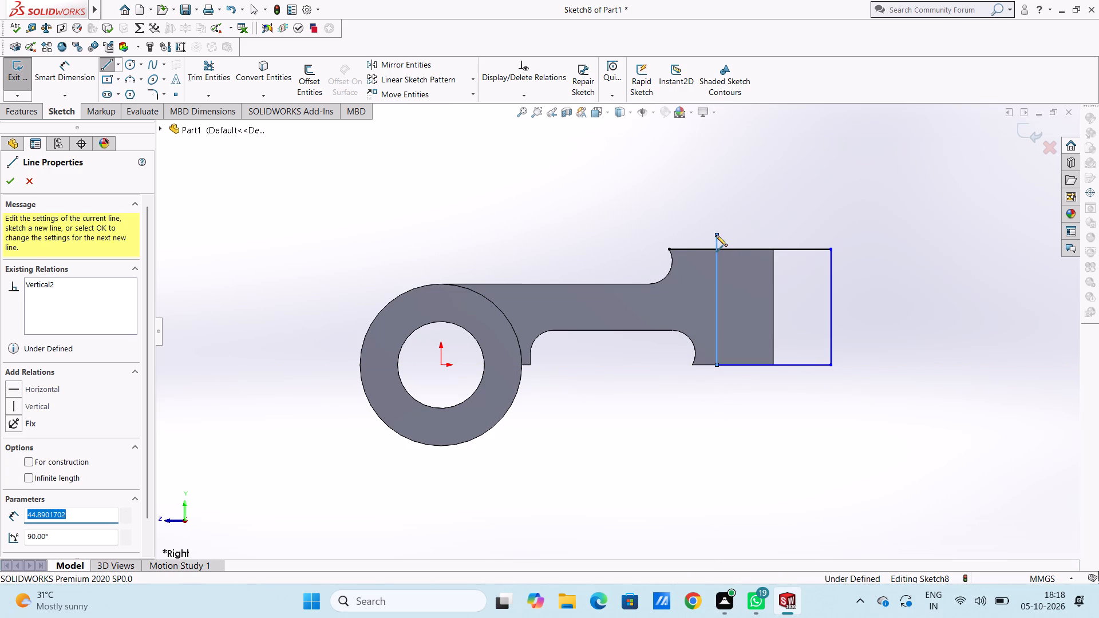
{"action": "key", "text": "Escape"}
Trim the vertical line's overshoot and the top line's excess toward the arm to leave a closed rectangle.
{"action": "left_click", "coordinate": [208, 69]}
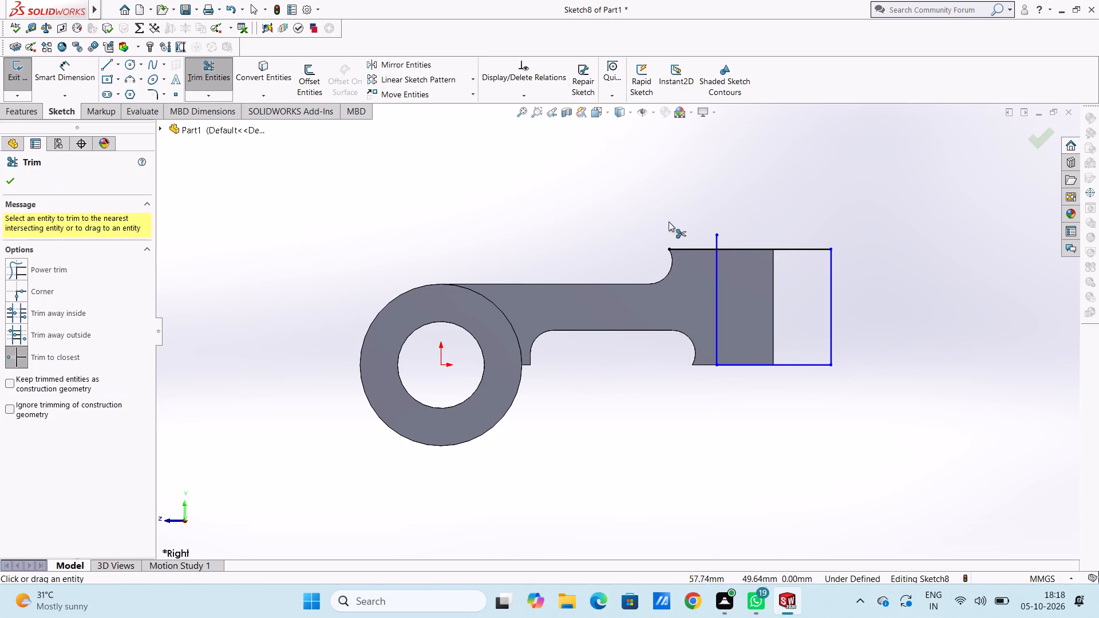
{"action": "left_click", "coordinate": [718, 239]}
{"action": "left_click", "coordinate": [702, 248]}
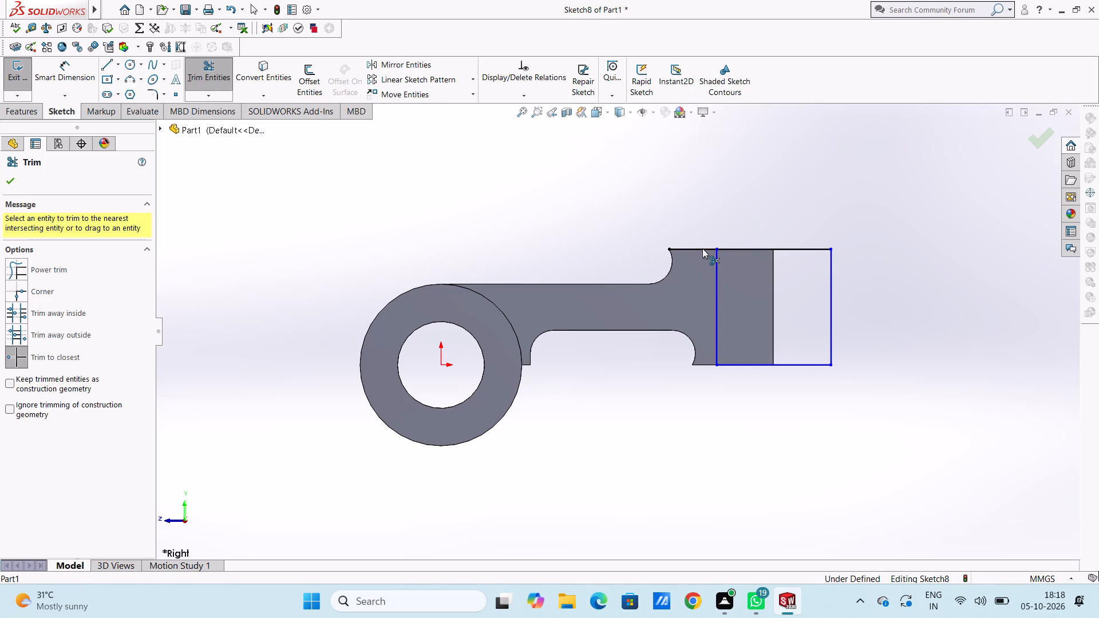
{"action": "key", "text": "Escape"}
{"action": "key", "text": "Escape"}
{"action": "key", "text": "Escape"}
Dimension the rectangle's top length, inner side height and bottom length, accepting the sizes as drawn.
{"action": "left_click", "coordinate": [47, 79]}
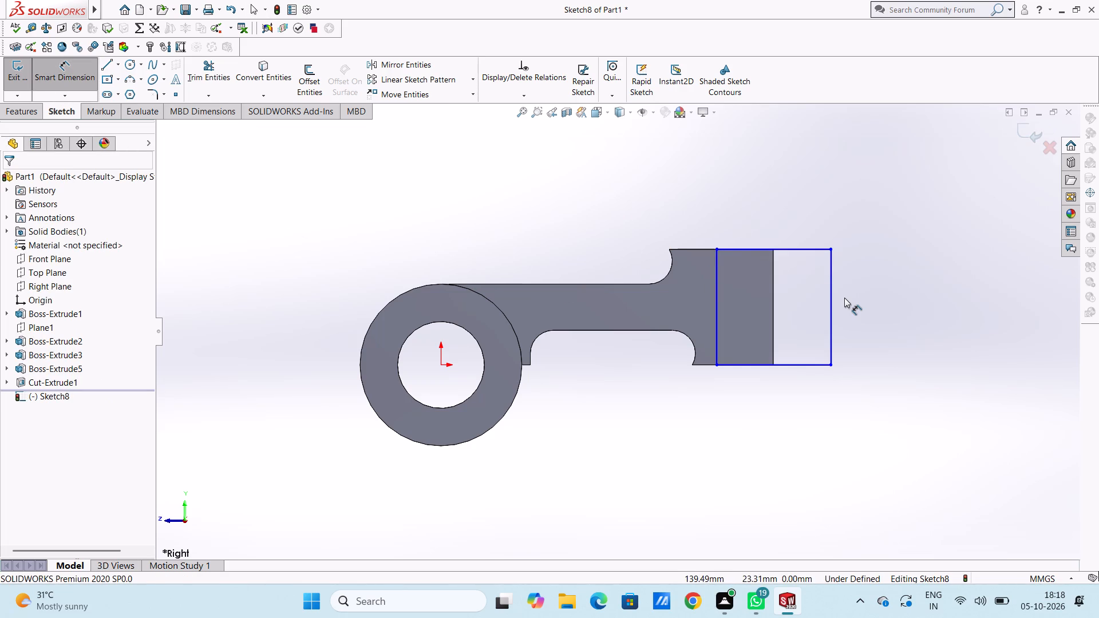
{"action": "left_click", "coordinate": [739, 249]}
{"action": "left_click", "coordinate": [724, 177]}
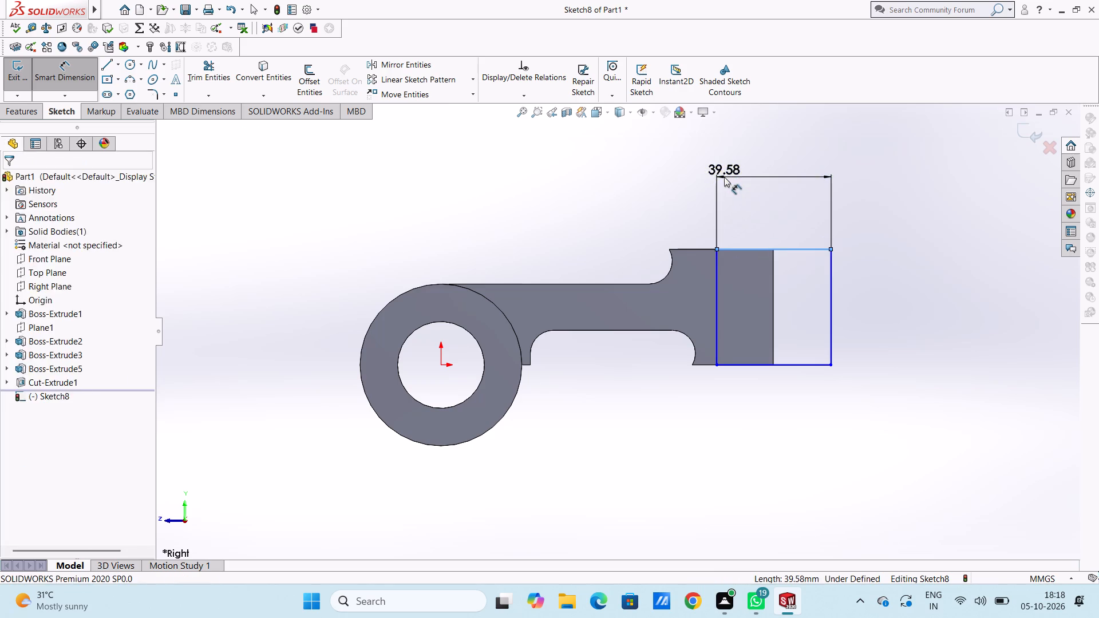
{"action": "left_click", "coordinate": [677, 159]}
{"action": "left_click", "coordinate": [640, 177]}
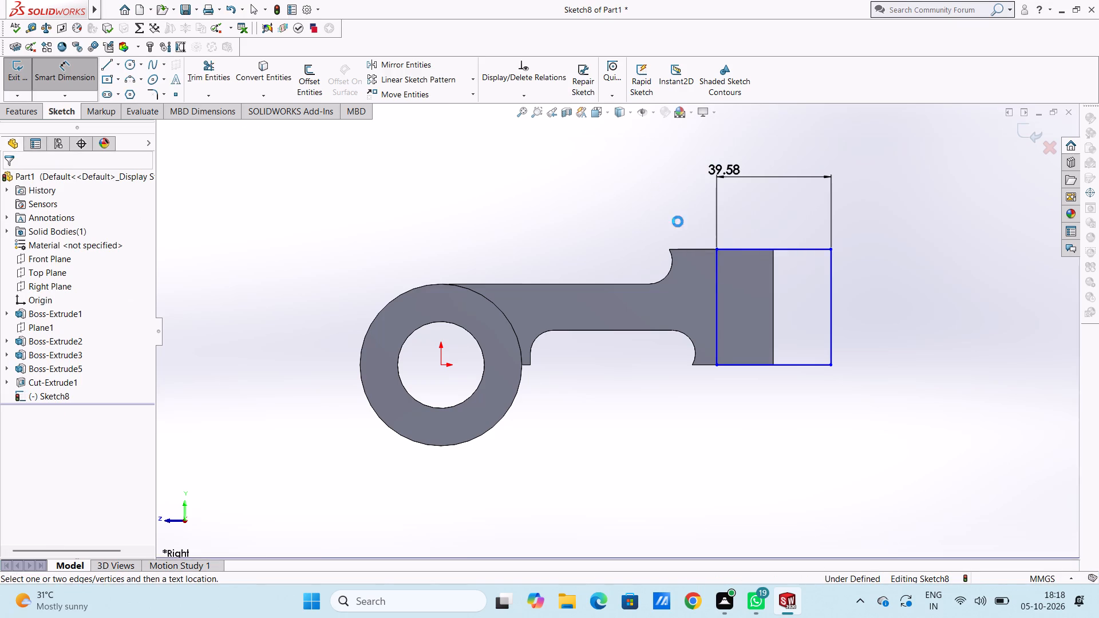
{"action": "left_click", "coordinate": [714, 274]}
{"action": "left_click", "coordinate": [567, 269]}
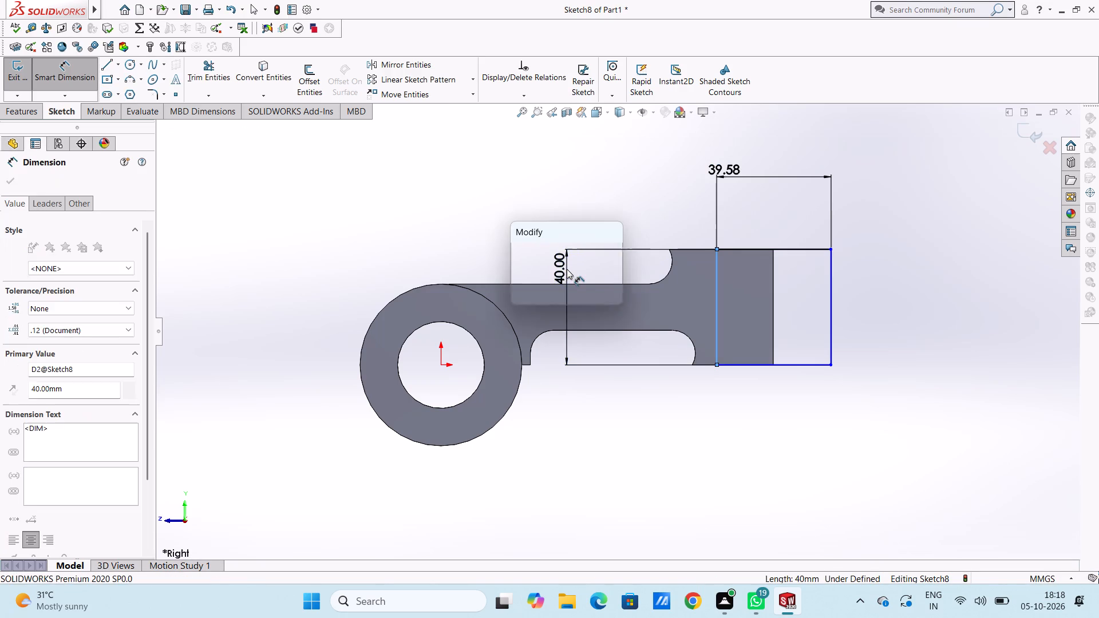
{"action": "left_click", "coordinate": [521, 253]}
{"action": "left_click", "coordinate": [517, 237]}
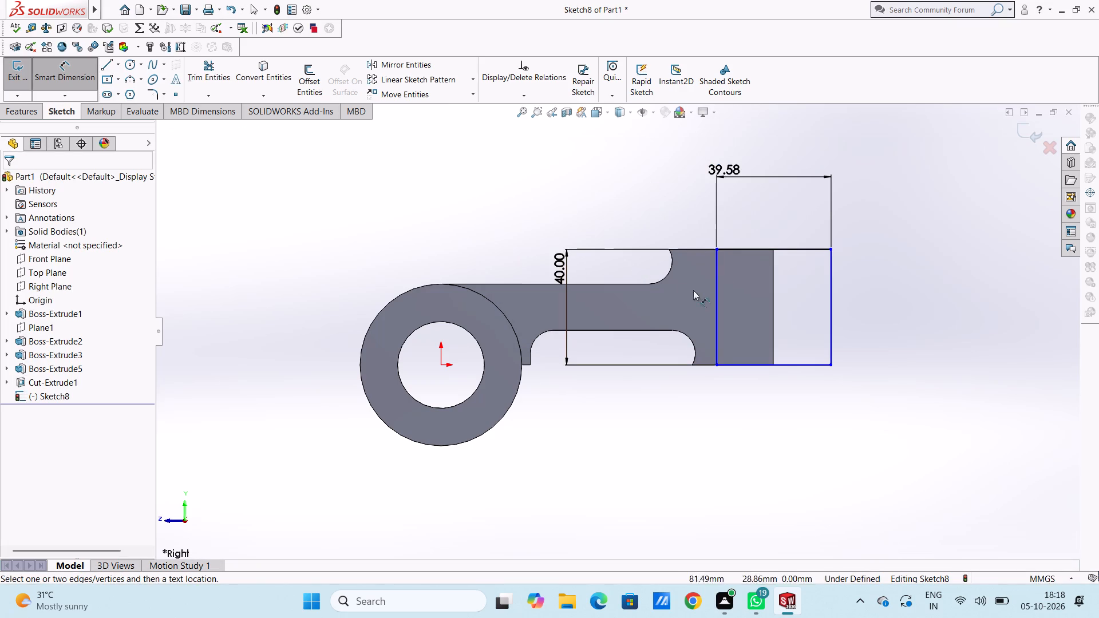
{"action": "left_click", "coordinate": [747, 366]}
{"action": "left_click", "coordinate": [757, 438]}
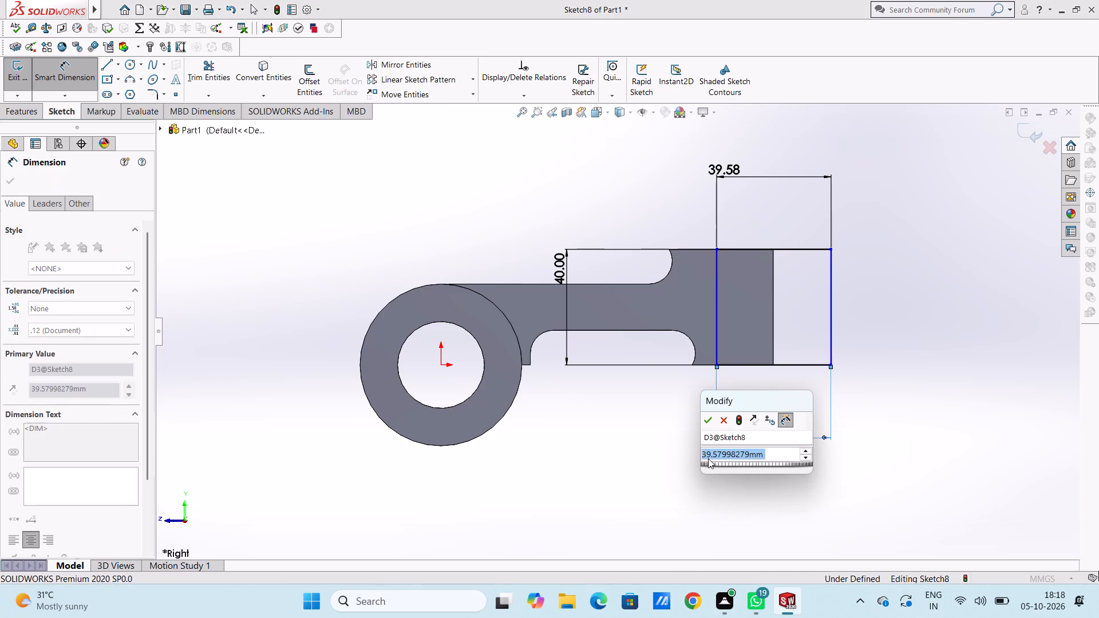
{"action": "left_click", "coordinate": [706, 417]}
{"action": "left_click", "coordinate": [649, 417]}
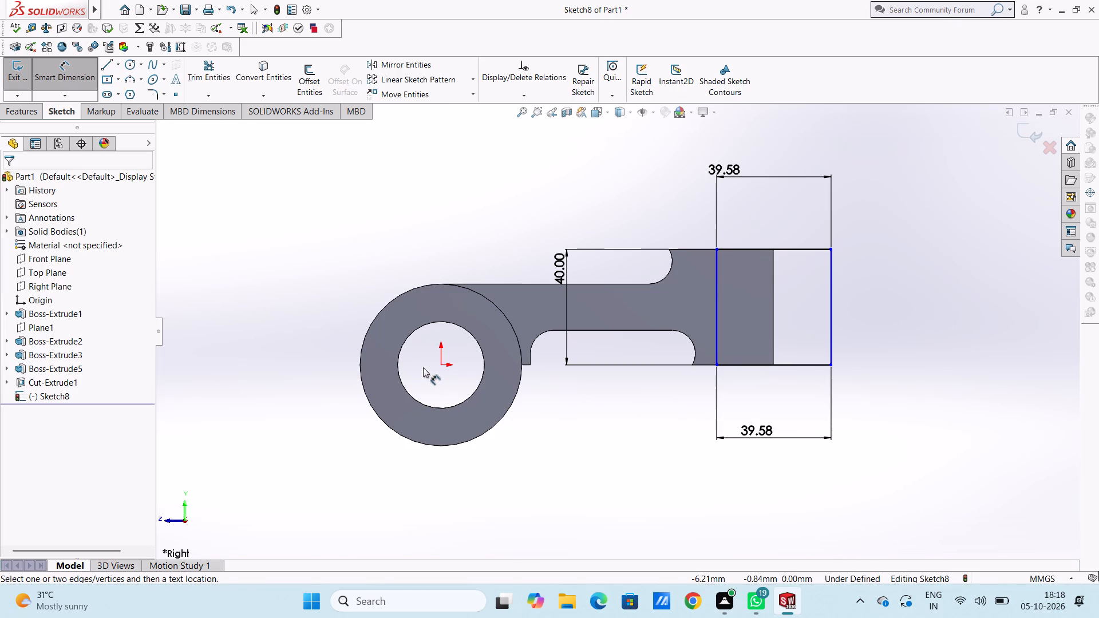
Dimension the horizontal distance from the origin to the rectangle's inner vertical side, accepting it as drawn.
{"action": "left_click", "coordinate": [441, 365]}
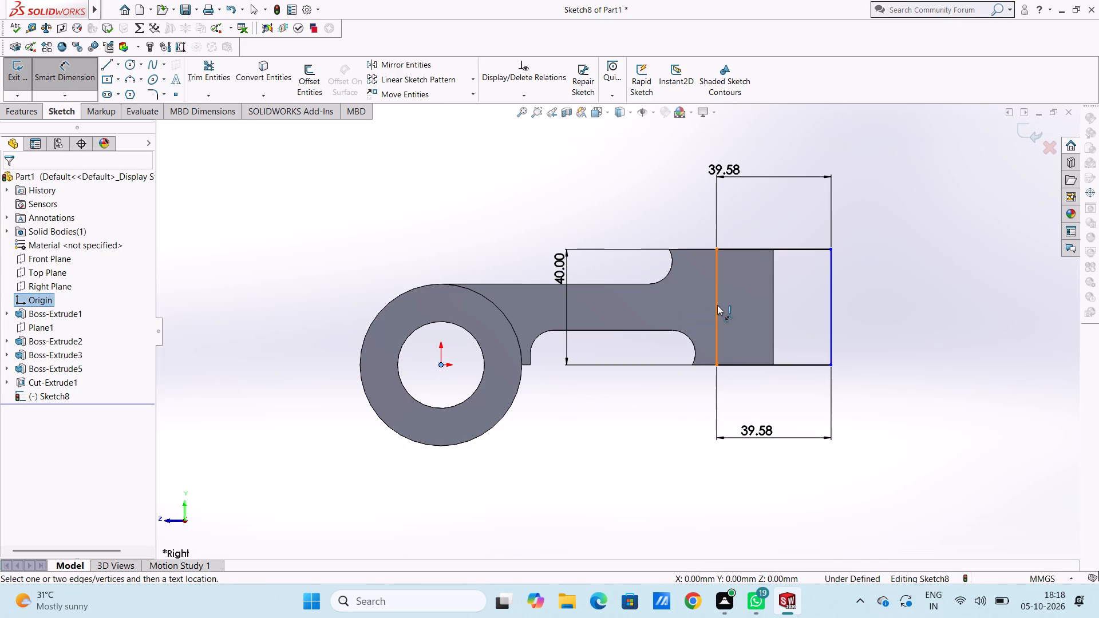
{"action": "left_click", "coordinate": [717, 305]}
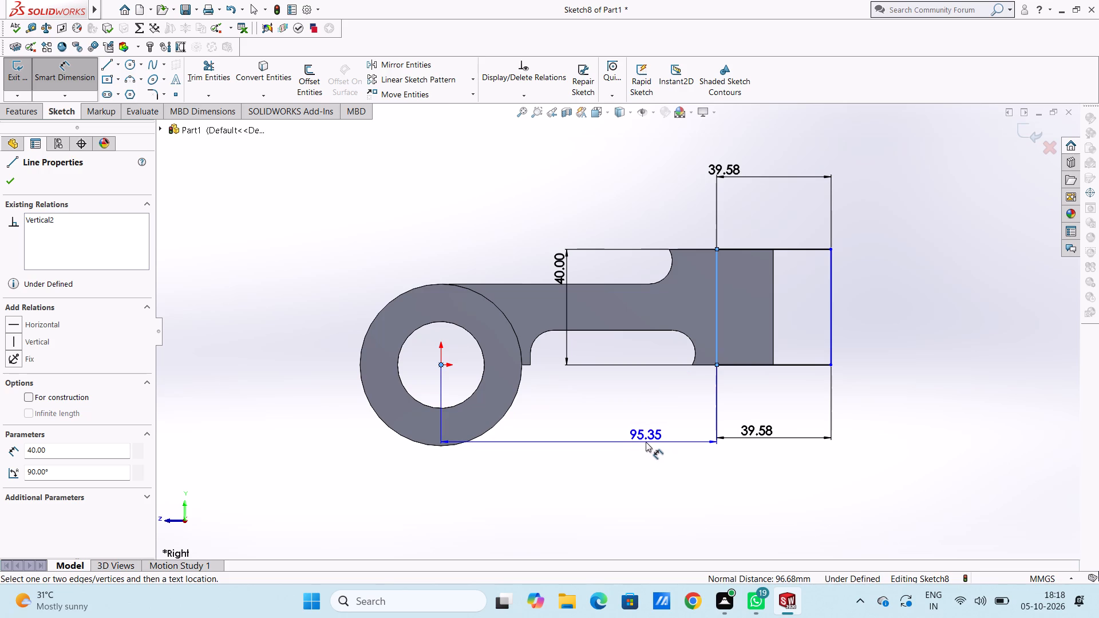
{"action": "left_click", "coordinate": [626, 459]}
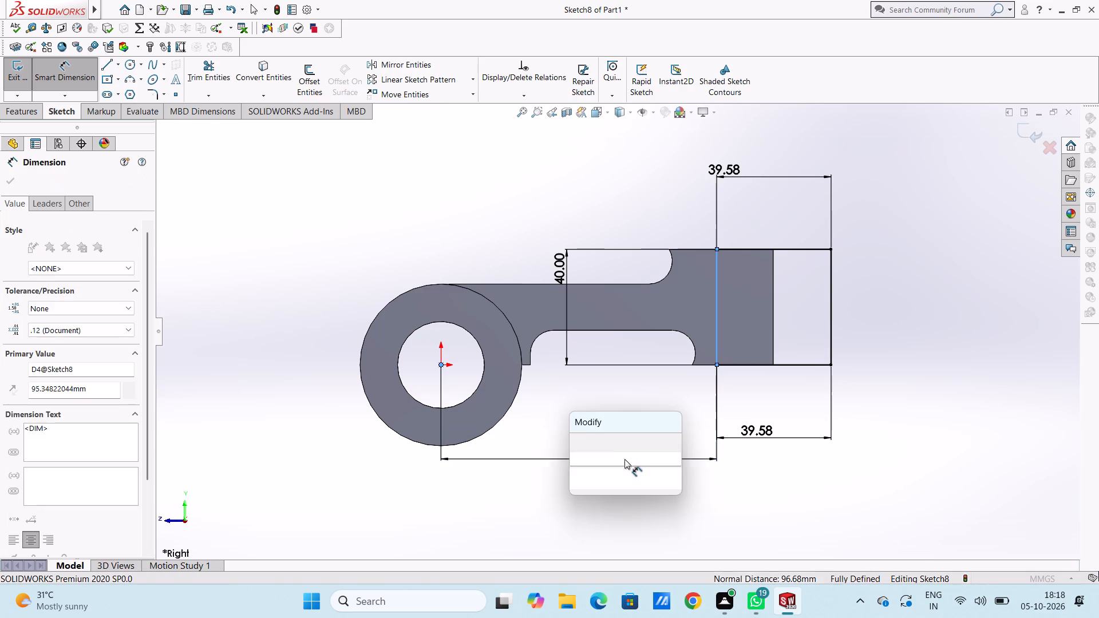
{"action": "left_click", "coordinate": [582, 439]}
{"action": "left_click", "coordinate": [591, 414]}
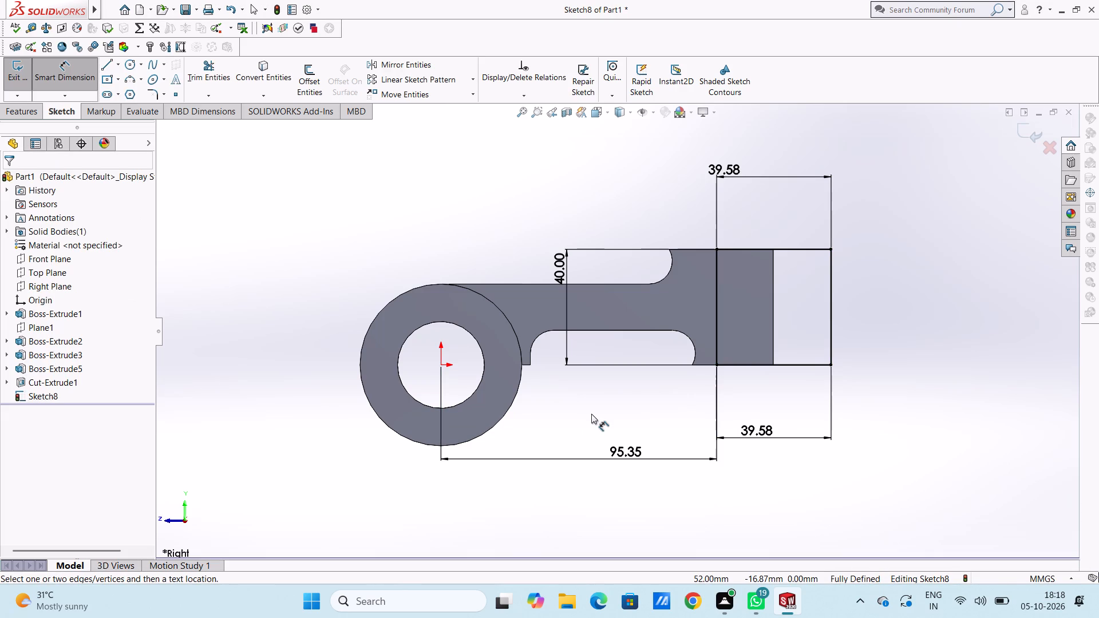
{"action": "key", "text": "Escape"}
{"action": "key", "text": "Escape"}
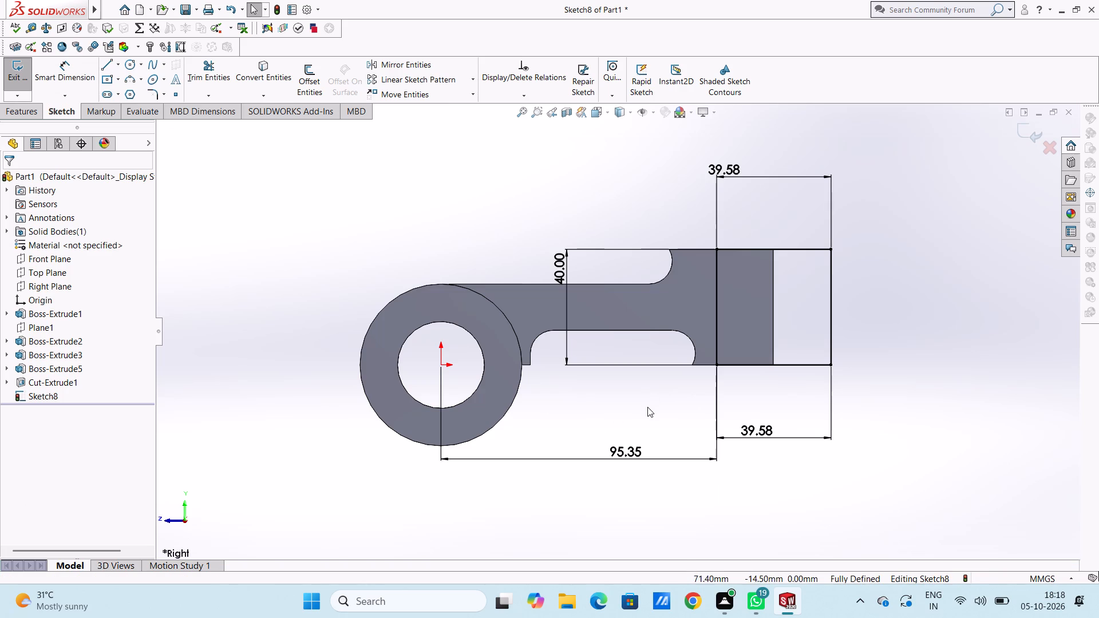
Extrude the end block's rectangle sketch 48 mm in the reversed direction, across the existing block, merged with the body.
{"action": "middle_click_drag", "start_coordinate": [647, 407], "coordinate": [607, 458]}
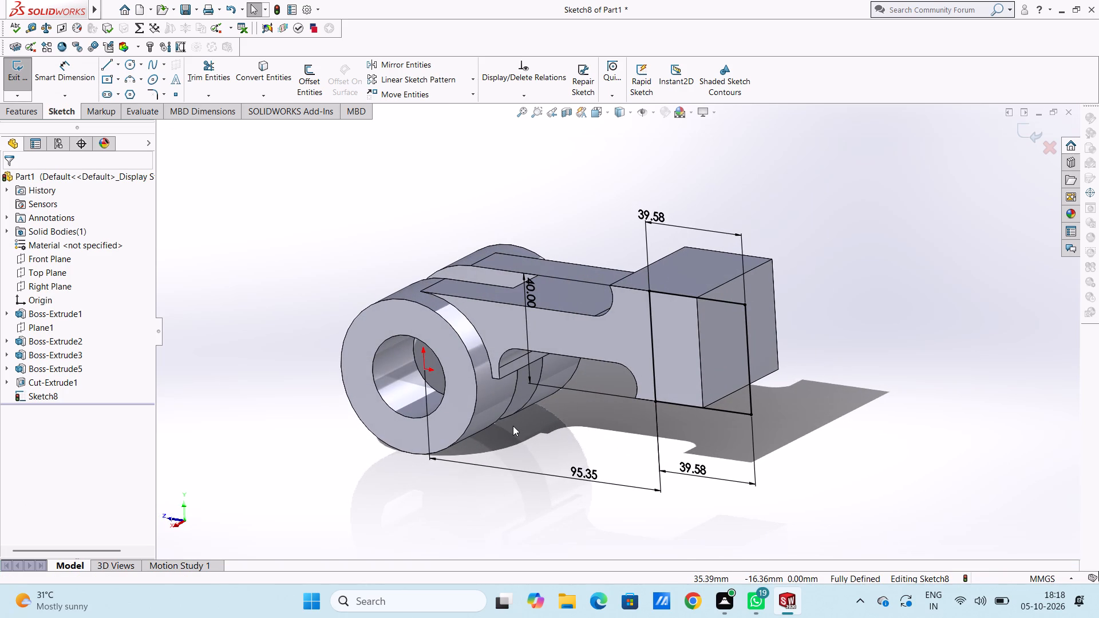
{"action": "left_click", "coordinate": [33, 115]}
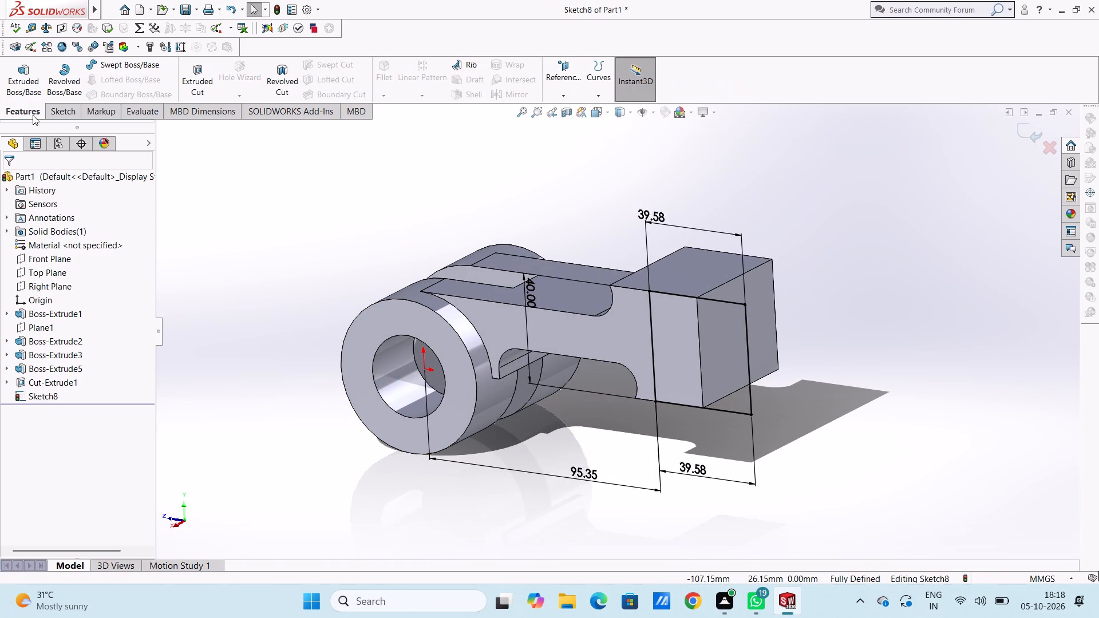
{"action": "left_click", "coordinate": [25, 78]}
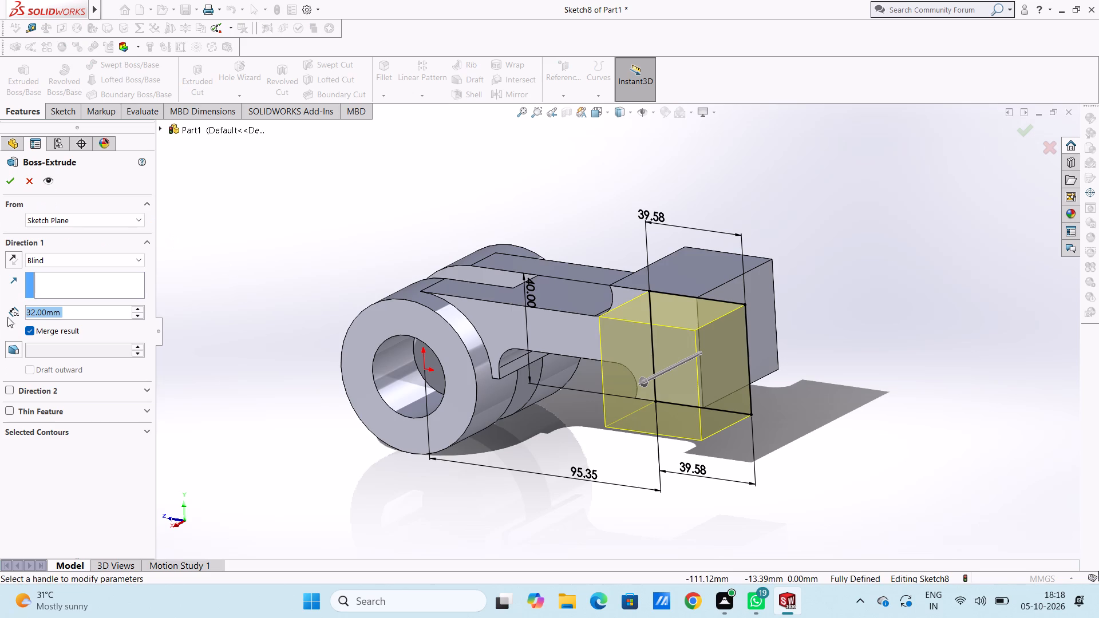
{"action": "left_click", "coordinate": [11, 256]}
{"action": "middle_click_drag", "start_coordinate": [252, 237], "coordinate": [253, 369]}
{"action": "double_click", "coordinate": [74, 310]}
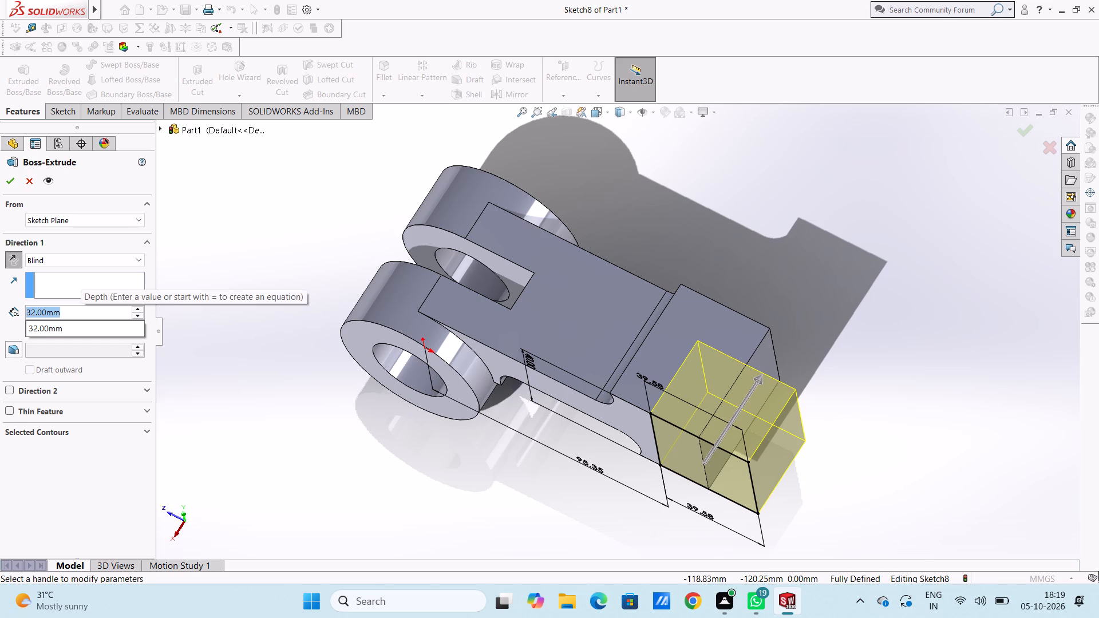
{"action": "type", "text": "48"}
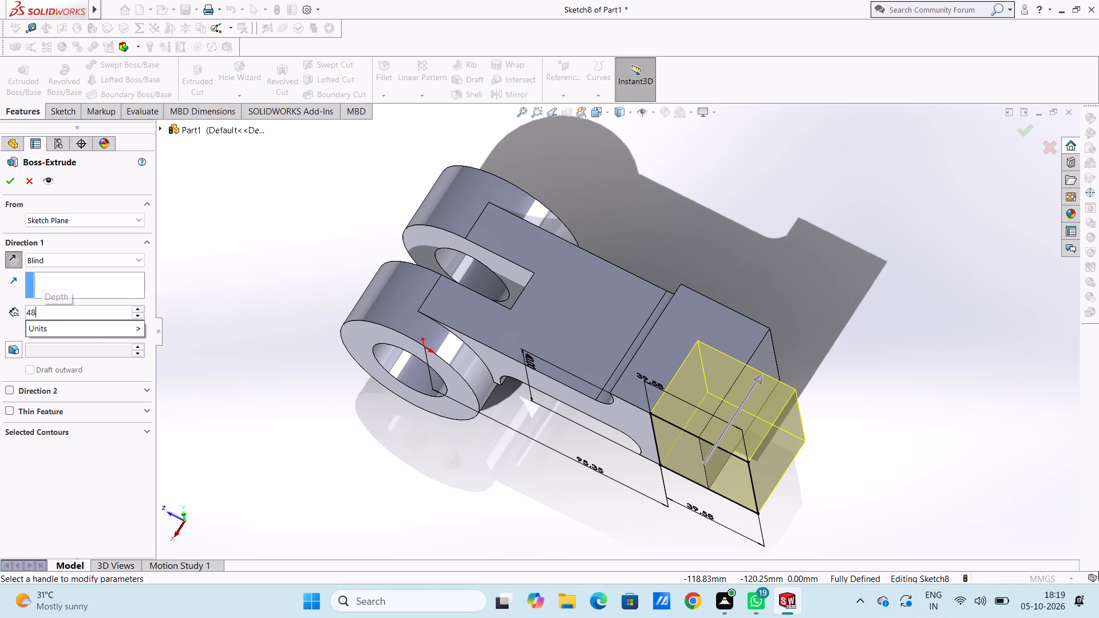
{"action": "key", "text": "Return"}
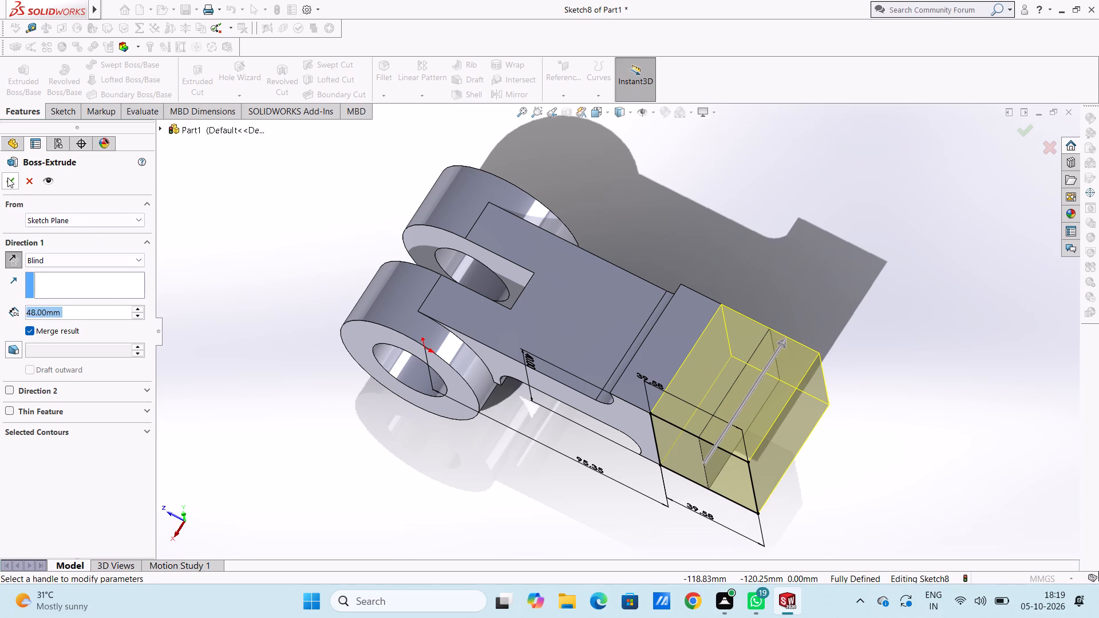
{"action": "left_click", "coordinate": [7, 177]}
{"action": "left_click", "coordinate": [222, 231]}
Examine the extended end block and the arm from several angles.
{"action": "middle_click_drag", "start_coordinate": [244, 303], "coordinate": [294, 233]}
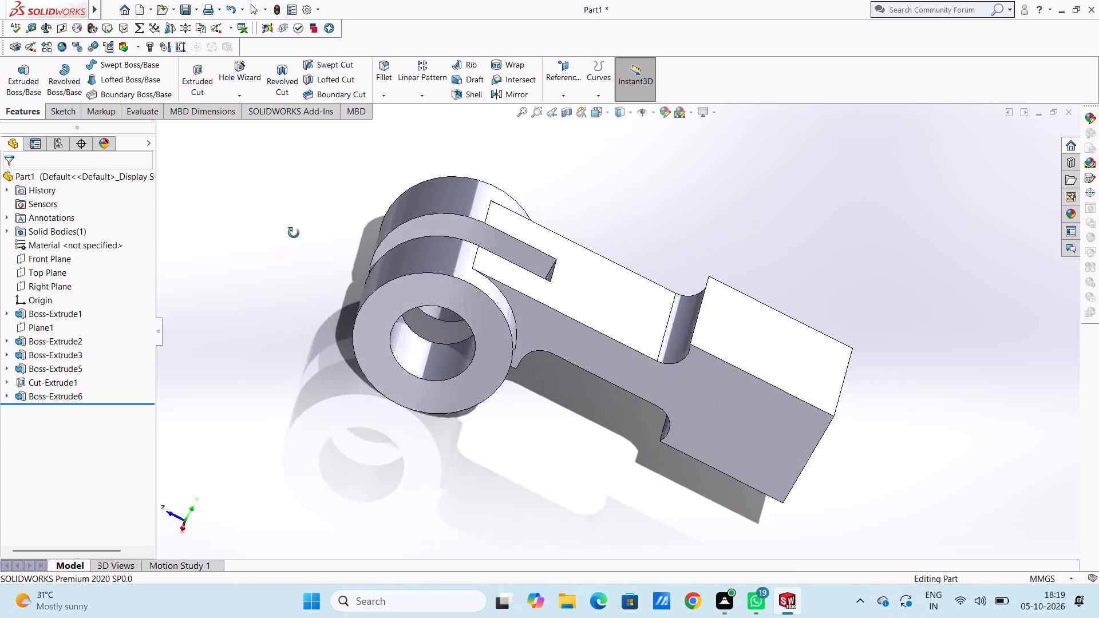
{"action": "middle_click_drag", "start_coordinate": [294, 233], "coordinate": [318, 249]}
{"action": "scroll", "coordinate": [318, 249], "scroll_direction": "down", "scroll_amount": 1}
{"action": "scroll", "coordinate": [294, 291], "scroll_direction": "up", "scroll_amount": 1}
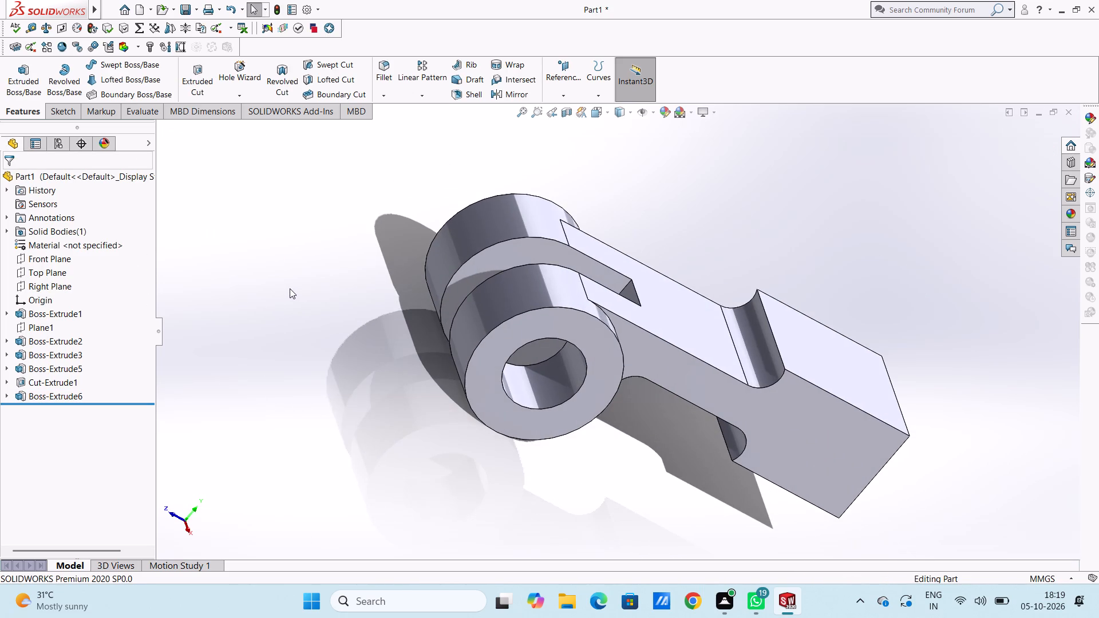
{"action": "middle_click_drag", "start_coordinate": [287, 288], "coordinate": [262, 322]}
{"action": "middle_click_drag", "start_coordinate": [316, 376], "coordinate": [274, 327]}
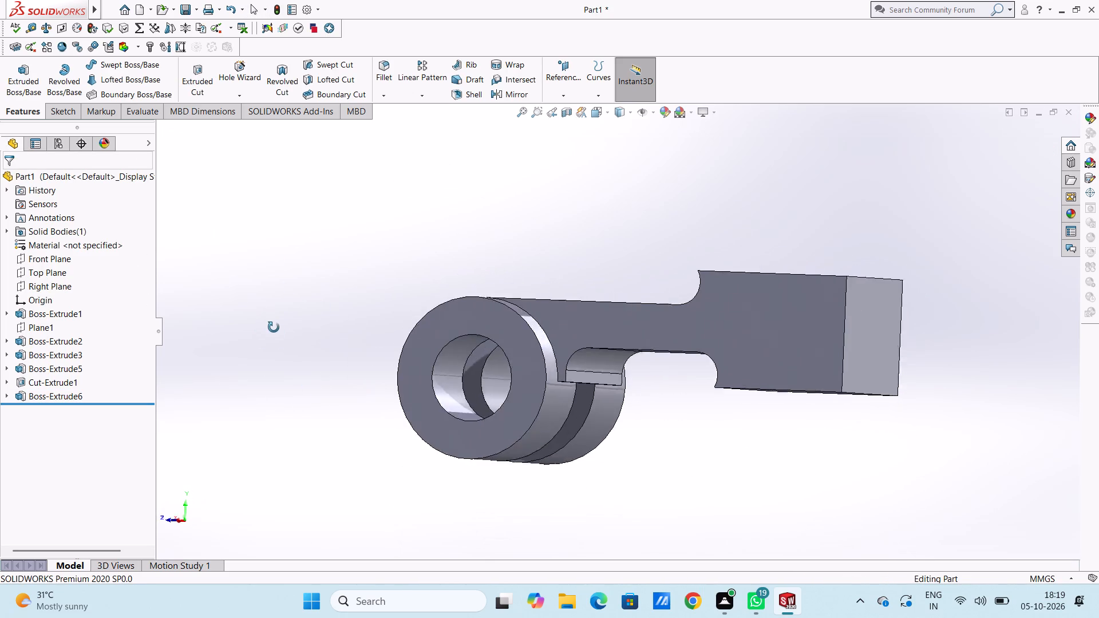
{"action": "middle_click_drag", "start_coordinate": [274, 327], "coordinate": [260, 413]}
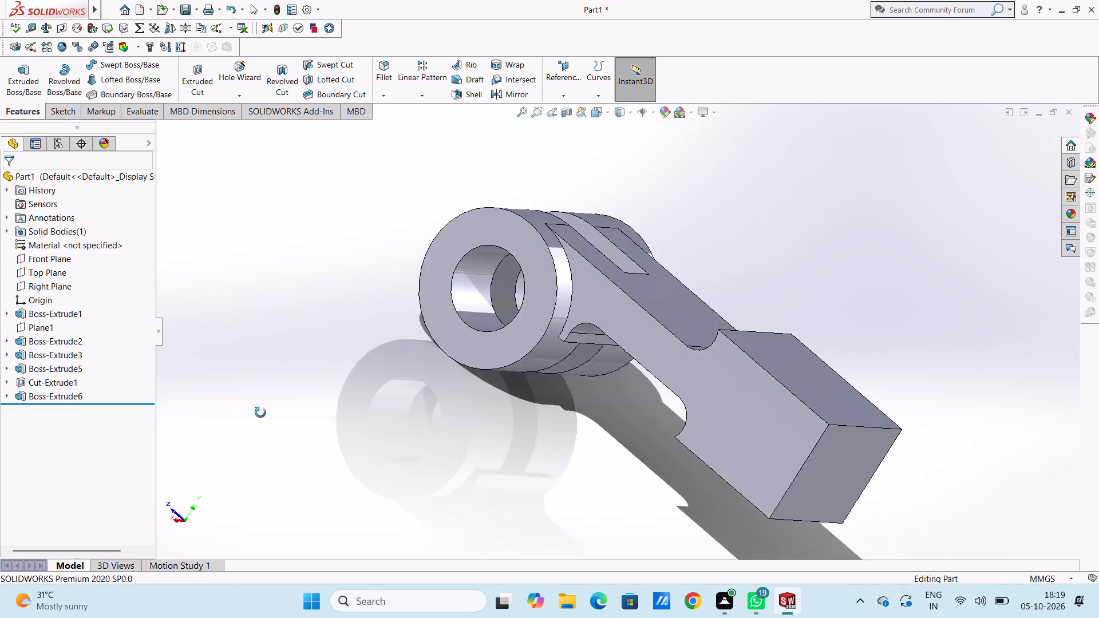
{"action": "middle_click_drag", "start_coordinate": [260, 413], "coordinate": [268, 418]}
Start a sketch on the end block's top face and draw a circle of 8 mm radius at the face's centre.
{"action": "key", "text": "ctrl+5"}
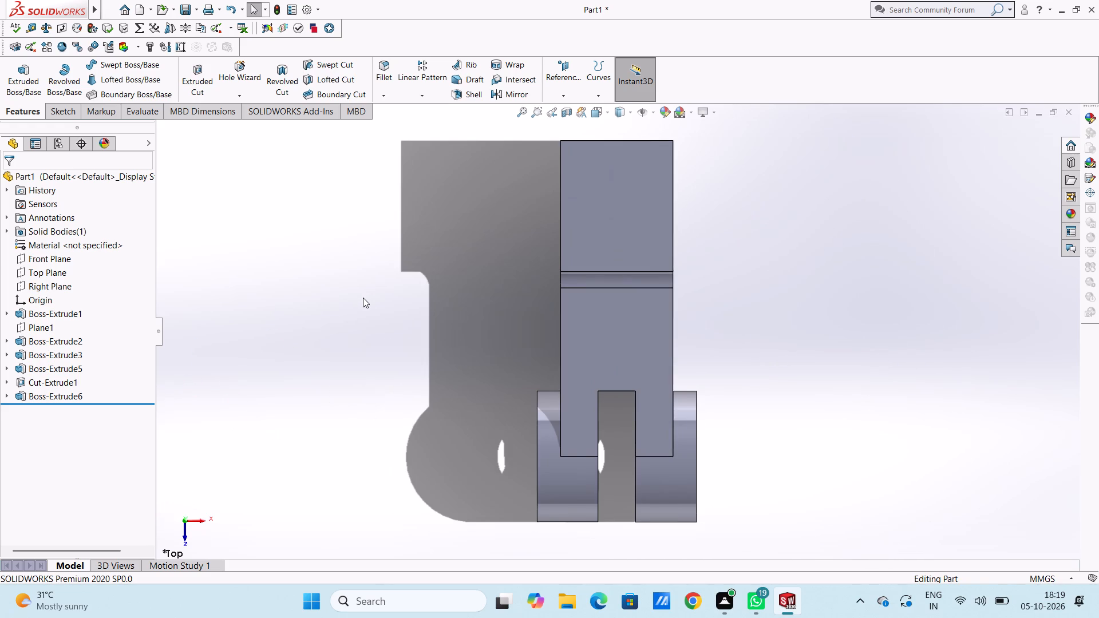
{"action": "scroll", "coordinate": [368, 311], "scroll_direction": "up", "scroll_amount": 1}
{"action": "scroll", "coordinate": [670, 156], "scroll_direction": "down", "scroll_amount": 1}
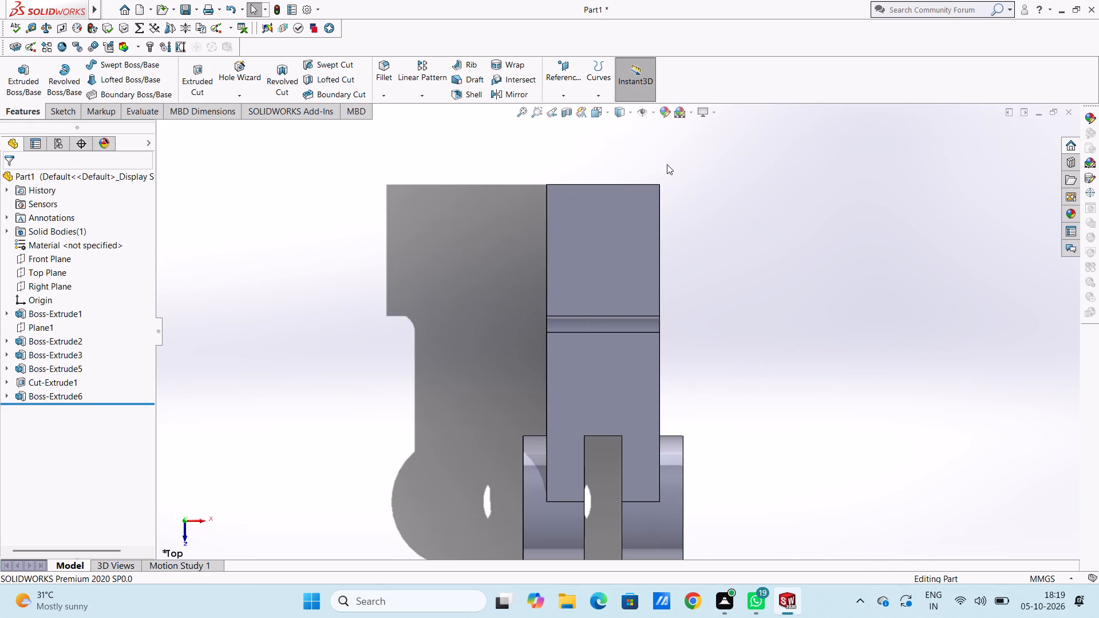
{"action": "left_click", "coordinate": [602, 242]}
{"action": "left_click", "coordinate": [650, 206]}
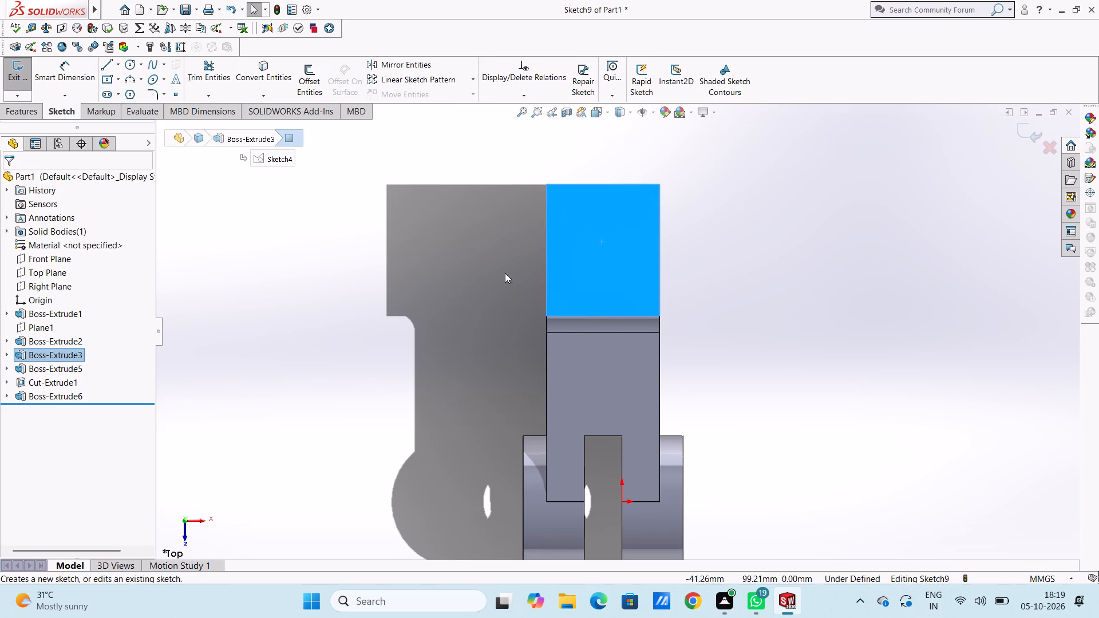
{"action": "left_click", "coordinate": [456, 273]}
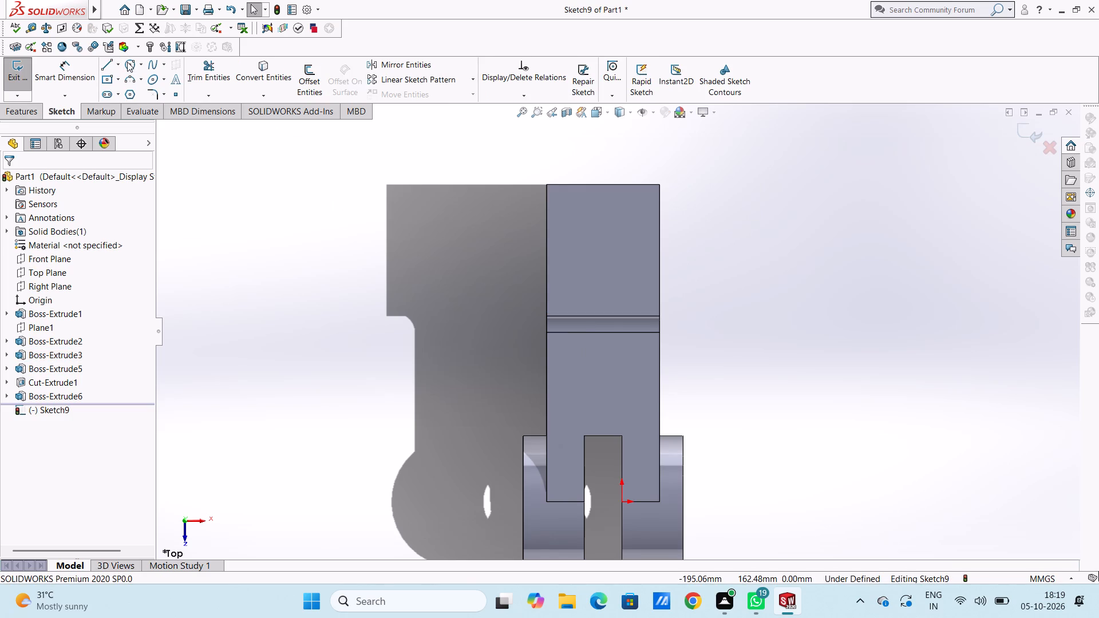
{"action": "left_click", "coordinate": [127, 62]}
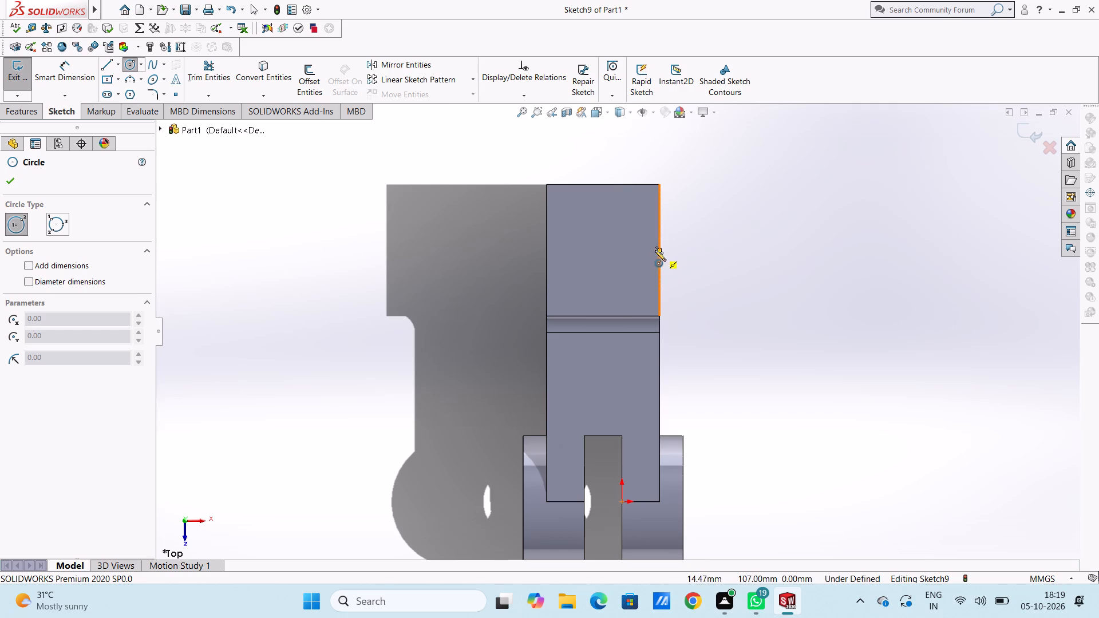
{"action": "left_click", "coordinate": [603, 253]}
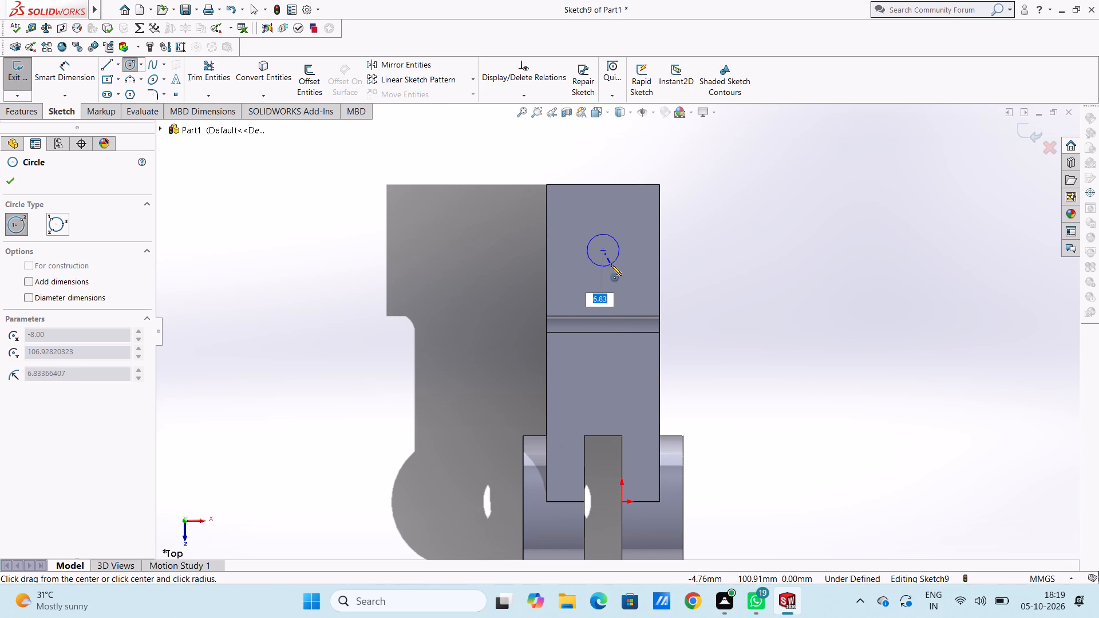
{"action": "key", "text": "8"}
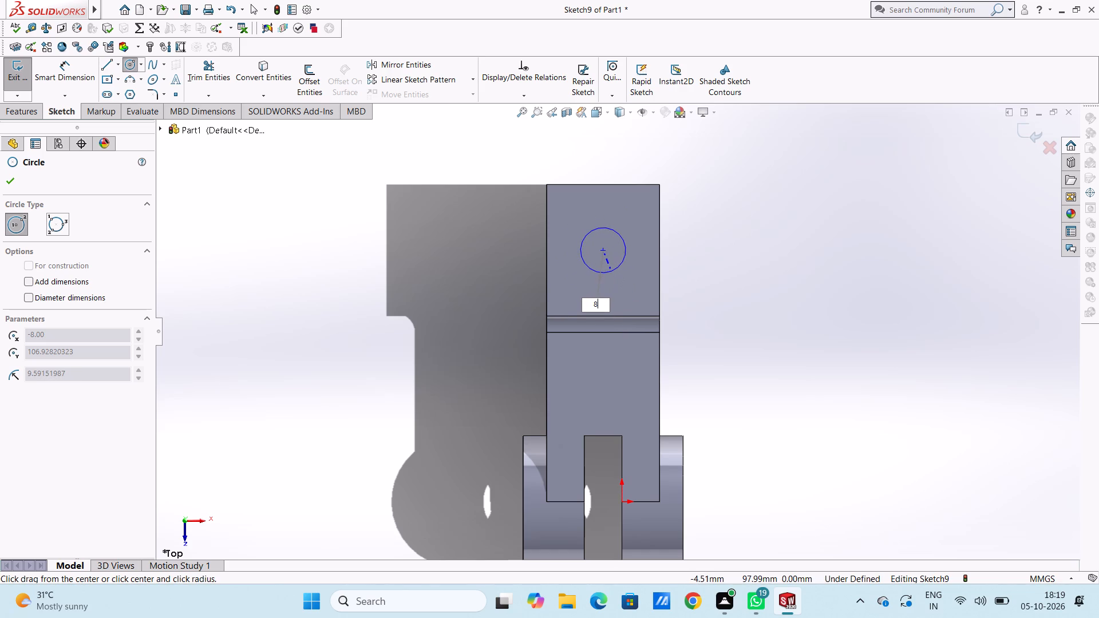
{"action": "key", "text": "Return"}
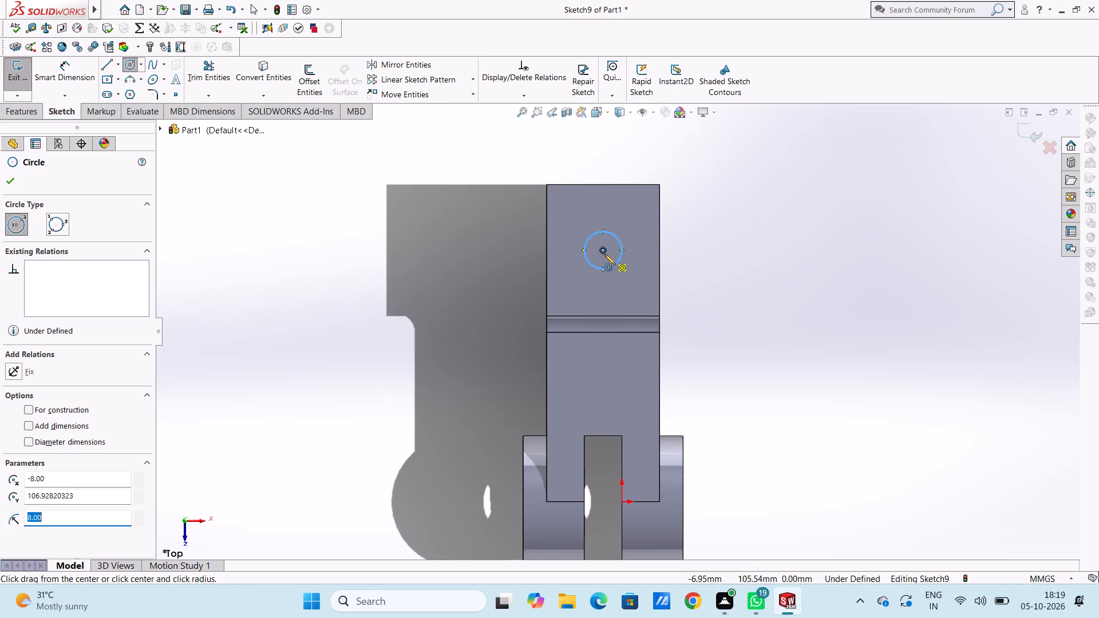
Draw a concentric circle of 16 mm radius around the small circle.
{"action": "left_click", "coordinate": [602, 249]}
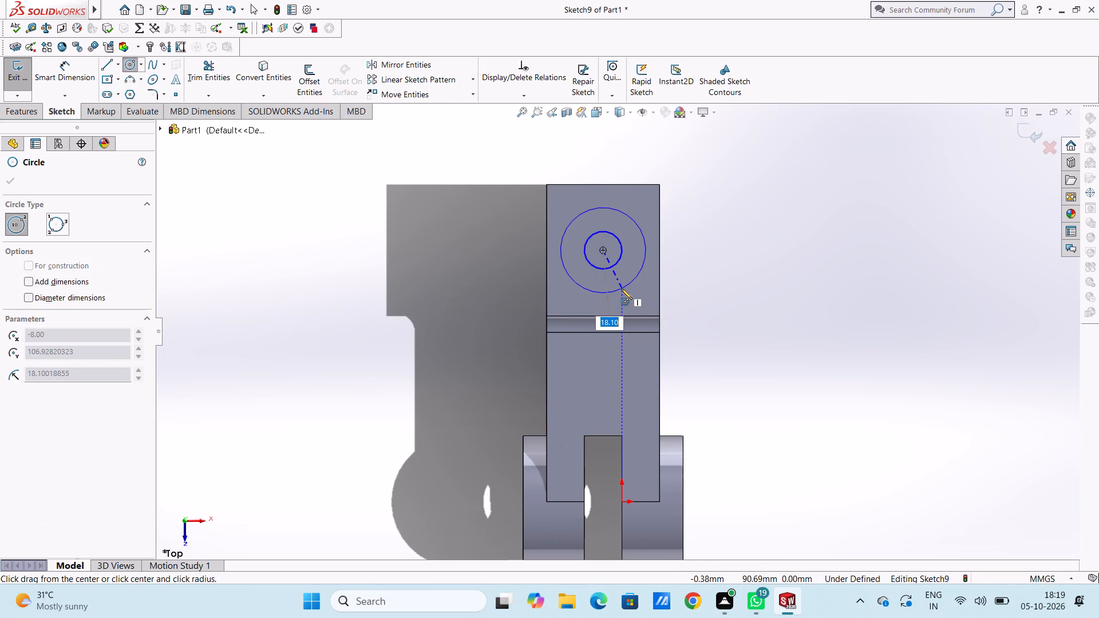
{"action": "type", "text": "16"}
{"action": "key", "text": "Return"}
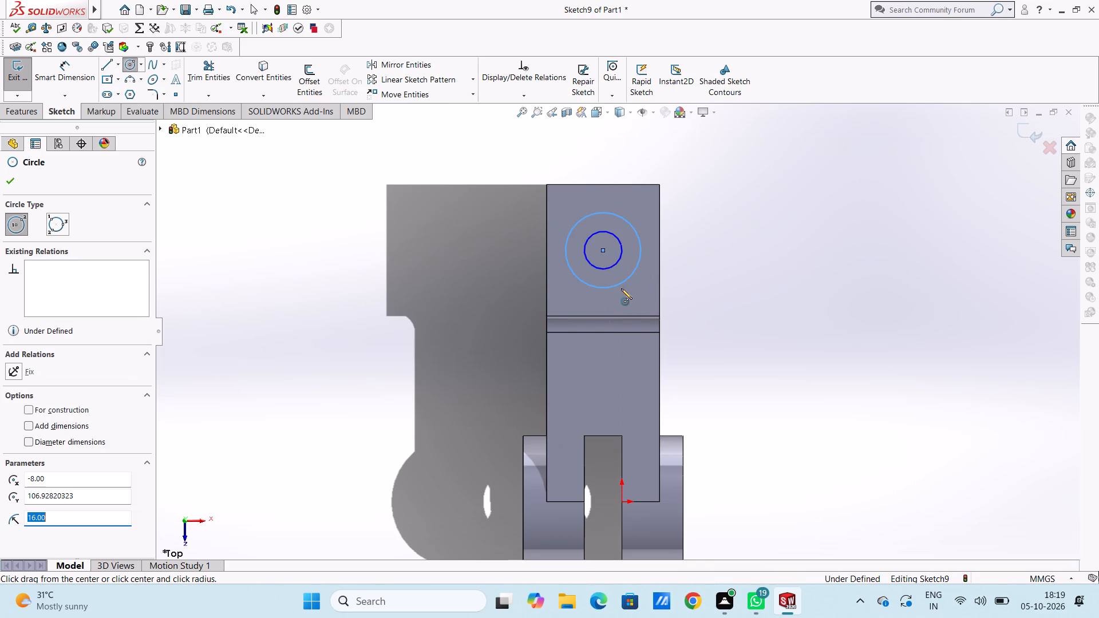
{"action": "key", "text": "Escape"}
{"action": "key", "text": "Escape"}
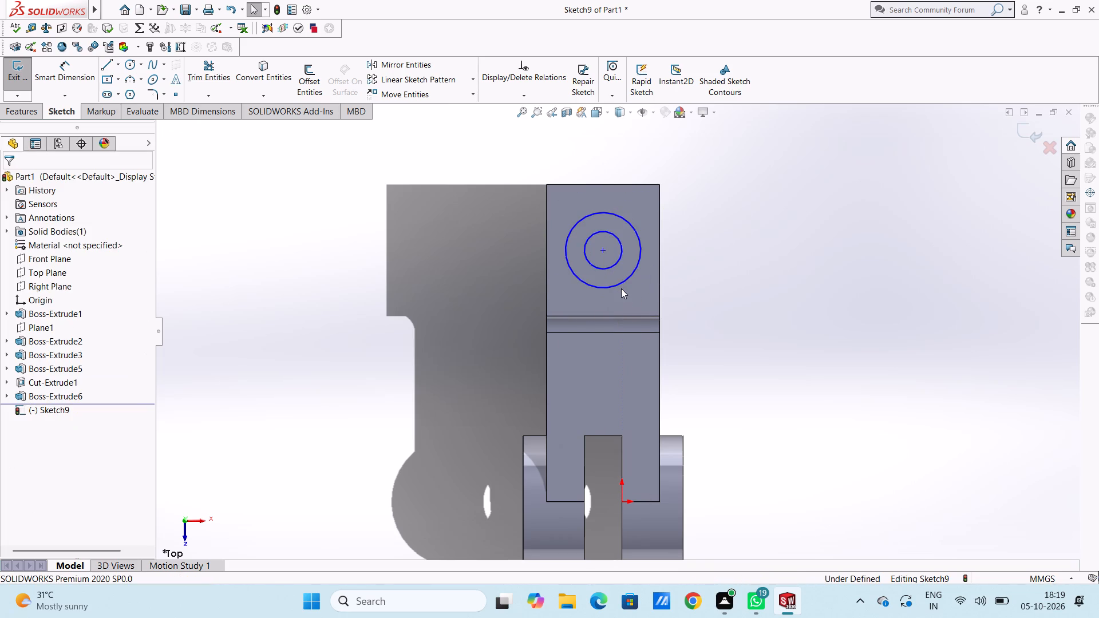
Dimension the diameters of the inner and outer circles, accepting the sizes as drawn.
{"action": "left_click", "coordinate": [63, 81]}
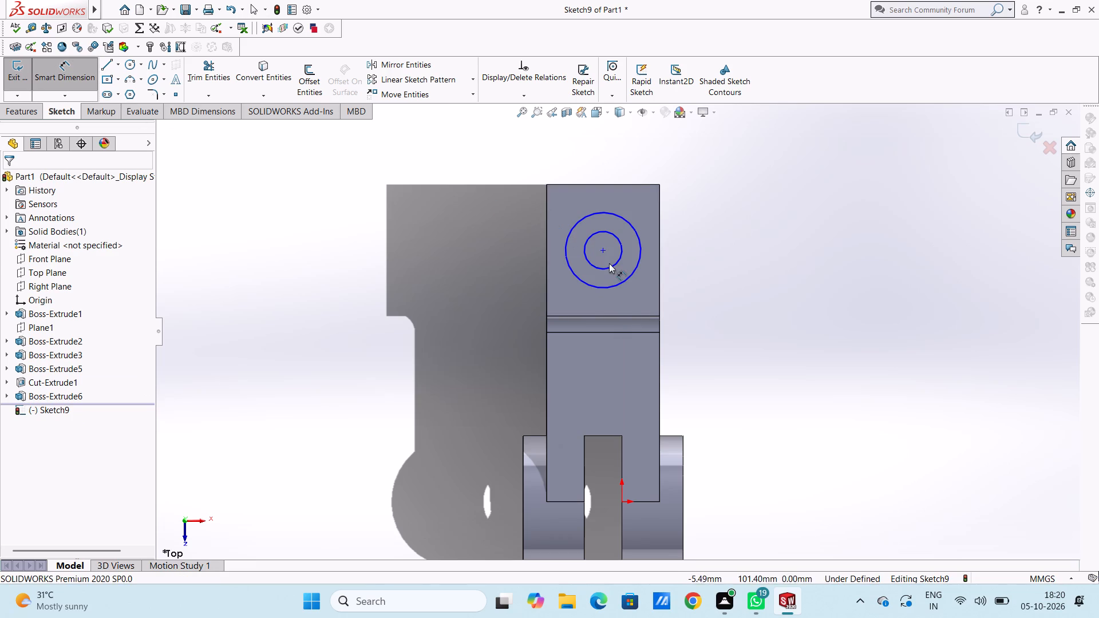
{"action": "left_click", "coordinate": [611, 267]}
{"action": "left_click", "coordinate": [844, 364]}
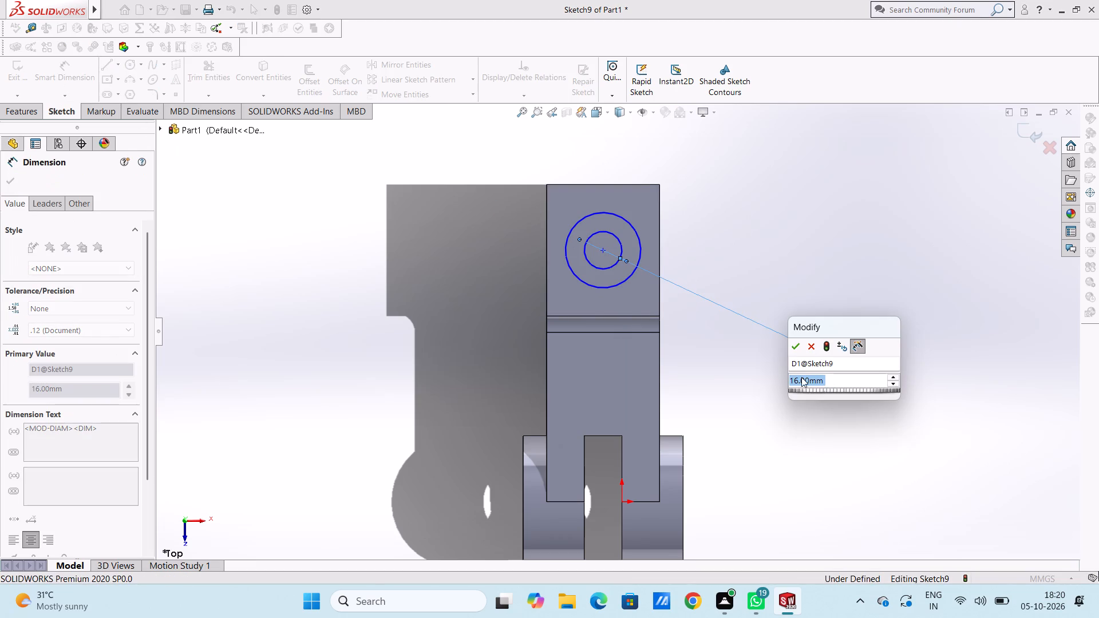
{"action": "left_click", "coordinate": [797, 350]}
{"action": "left_click", "coordinate": [751, 356]}
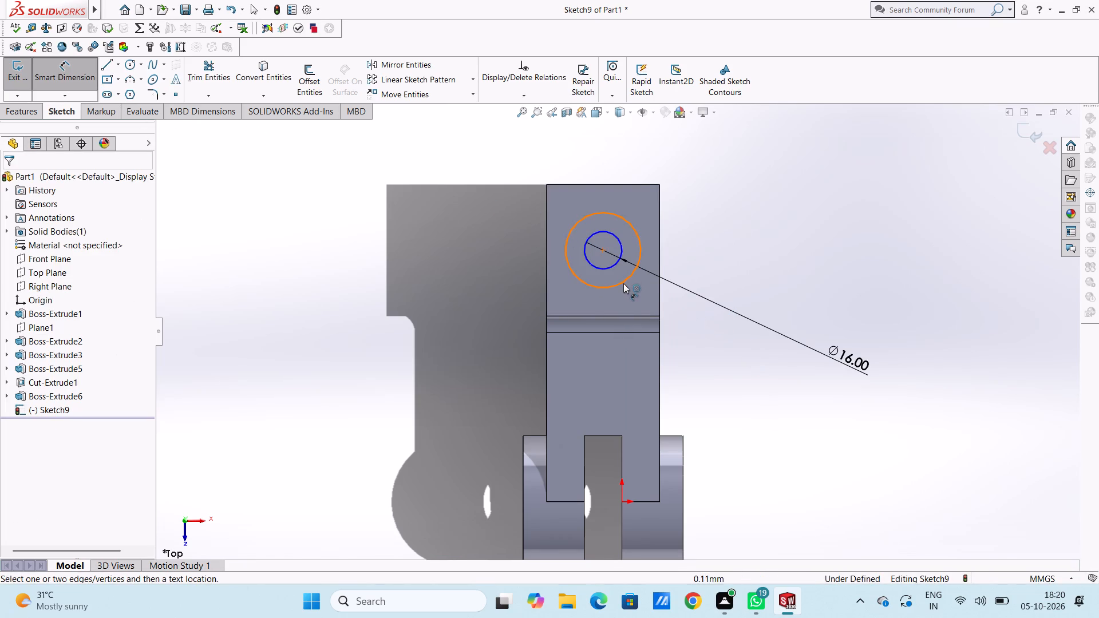
{"action": "left_click", "coordinate": [623, 283]}
{"action": "left_click", "coordinate": [815, 429]}
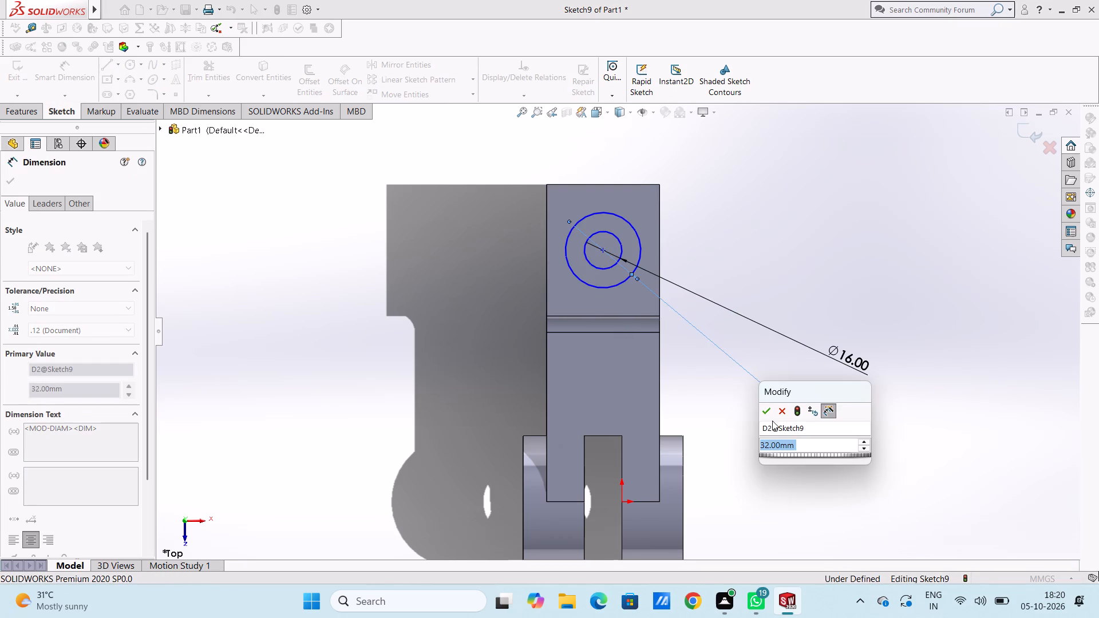
{"action": "left_click", "coordinate": [768, 414]}
{"action": "left_click", "coordinate": [742, 395]}
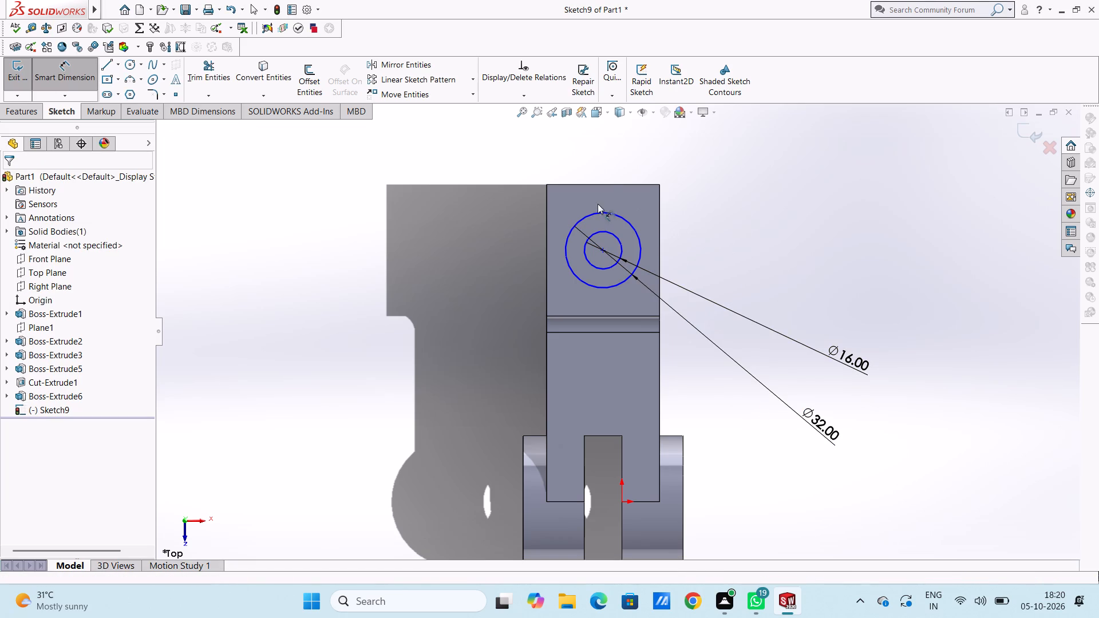
Dimension the circles' centre from the block's far end edge and from its side edge, accepting both distances as drawn.
{"action": "left_click", "coordinate": [612, 185]}
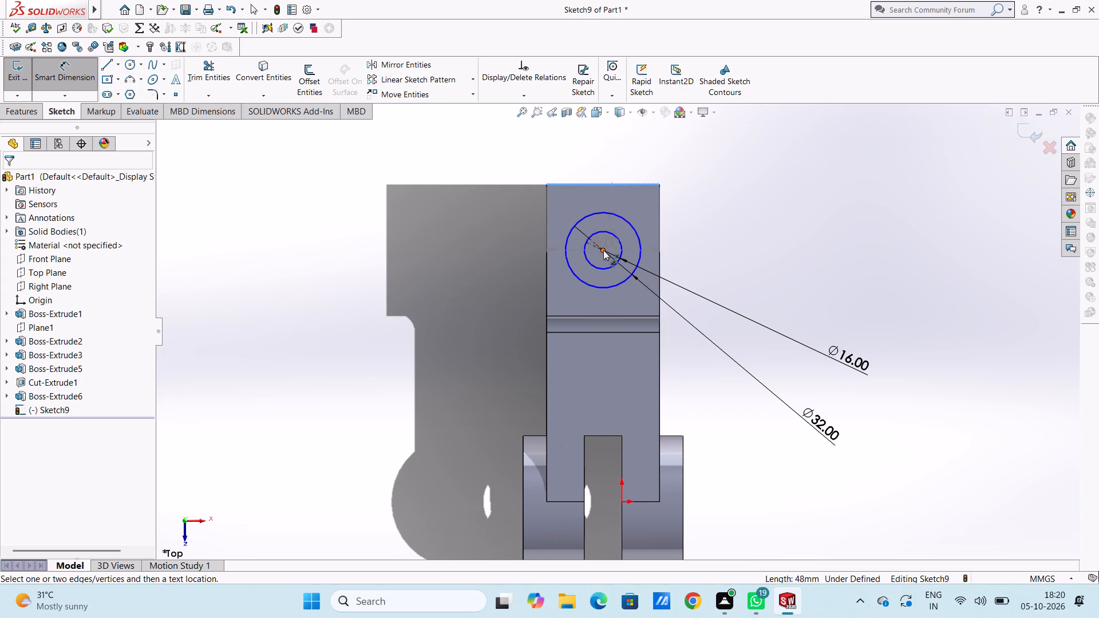
{"action": "left_click", "coordinate": [603, 250]}
{"action": "left_click", "coordinate": [811, 263]}
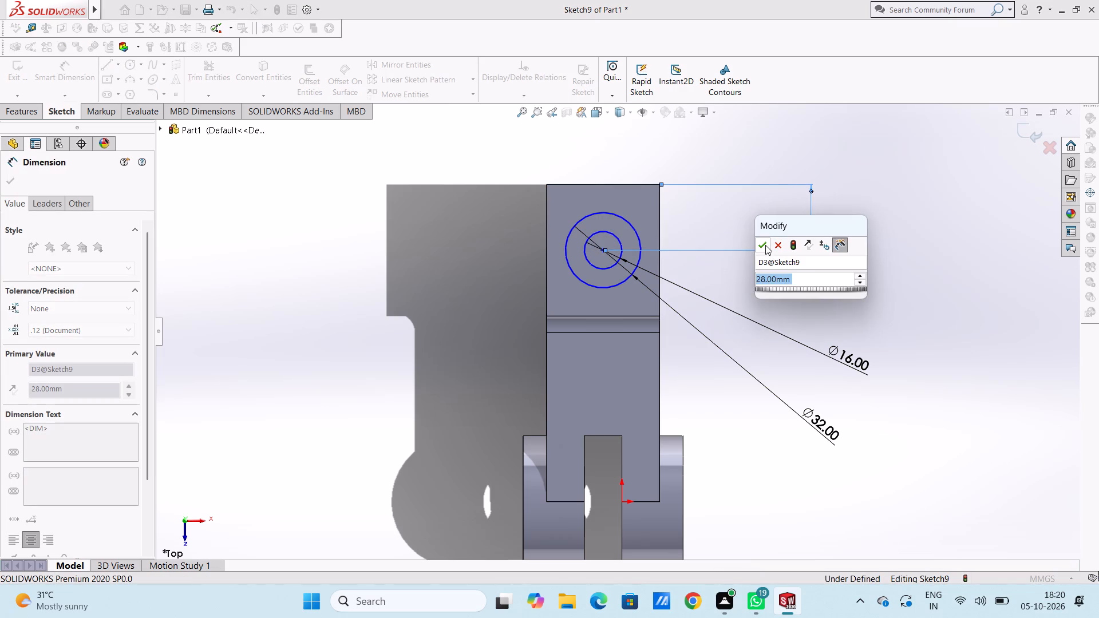
{"action": "left_click", "coordinate": [765, 245]}
{"action": "left_click", "coordinate": [757, 227]}
{"action": "left_click", "coordinate": [605, 252]}
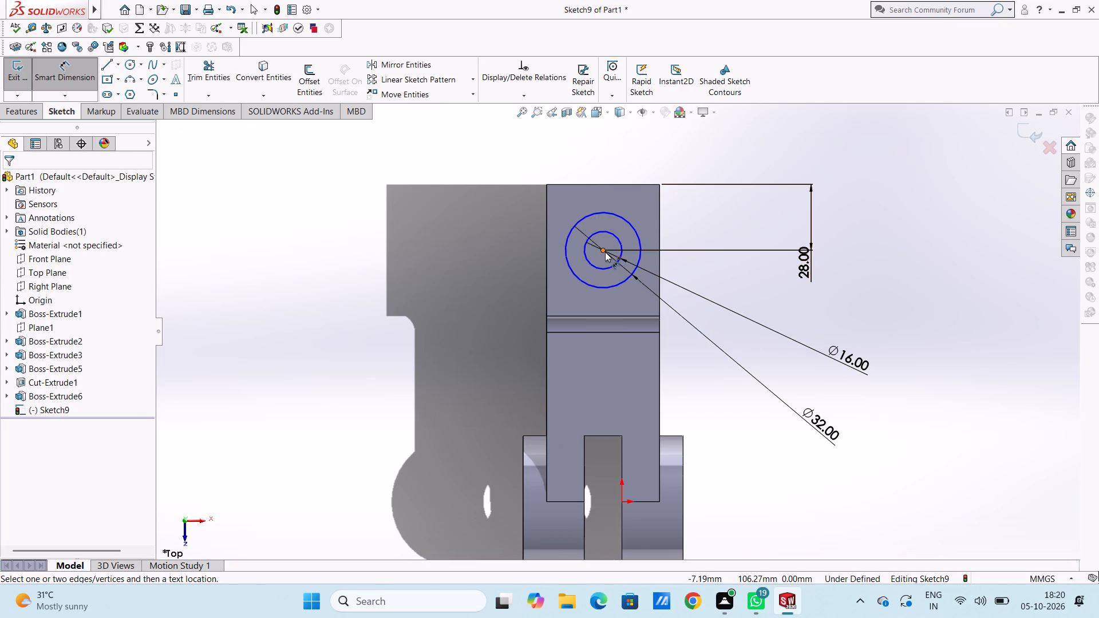
{"action": "left_click", "coordinate": [660, 232]}
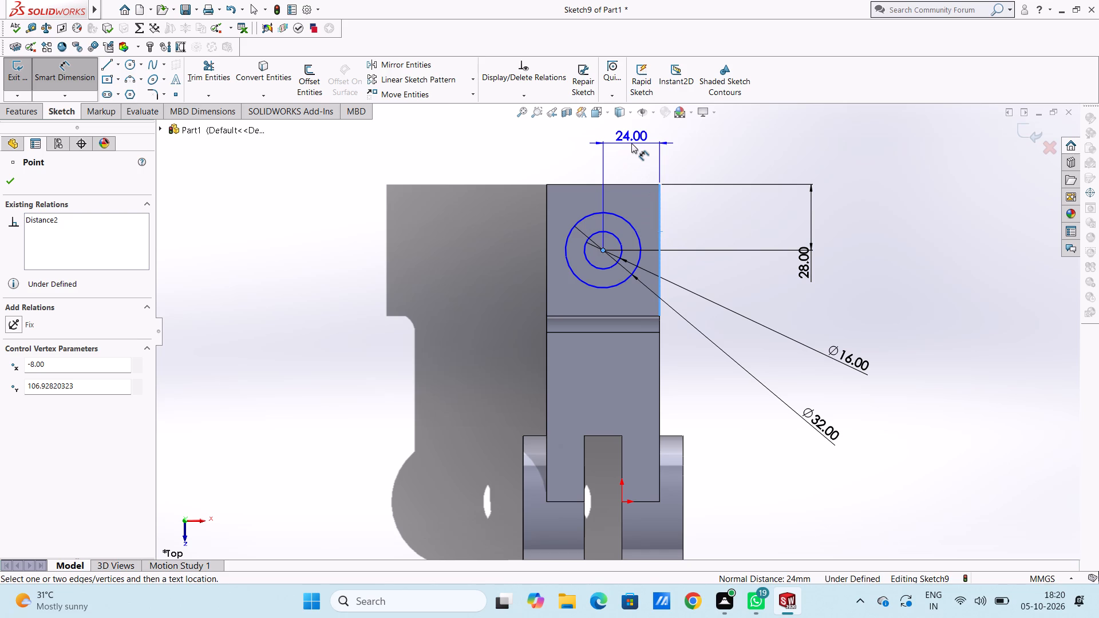
{"action": "scroll", "coordinate": [632, 143], "scroll_direction": "up", "scroll_amount": 2}
{"action": "left_click", "coordinate": [627, 177]}
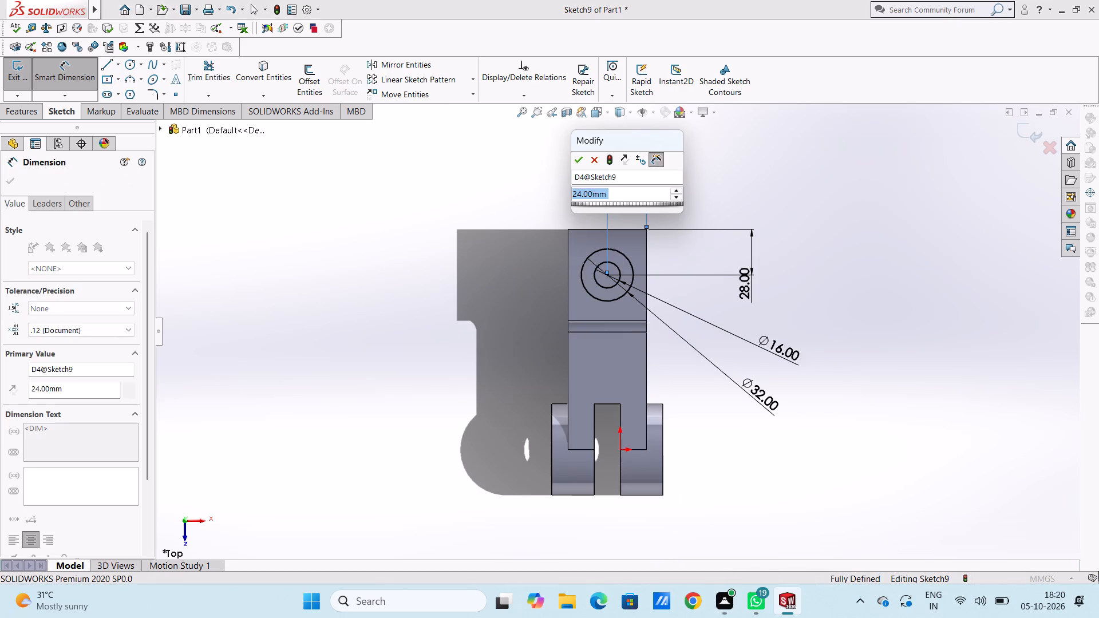
{"action": "left_click", "coordinate": [578, 161]}
{"action": "left_click", "coordinate": [533, 205]}
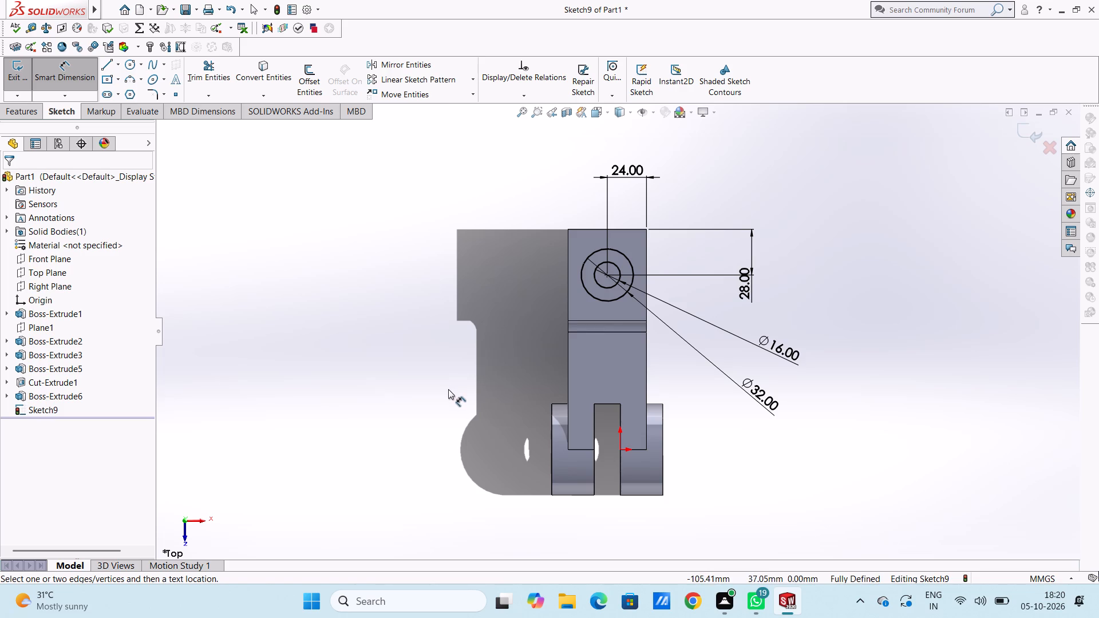
Extrude the two concentric circles 40 mm from the end block's face as a hollow cylindrical boss.
{"action": "middle_click_drag", "start_coordinate": [448, 389], "coordinate": [428, 335]}
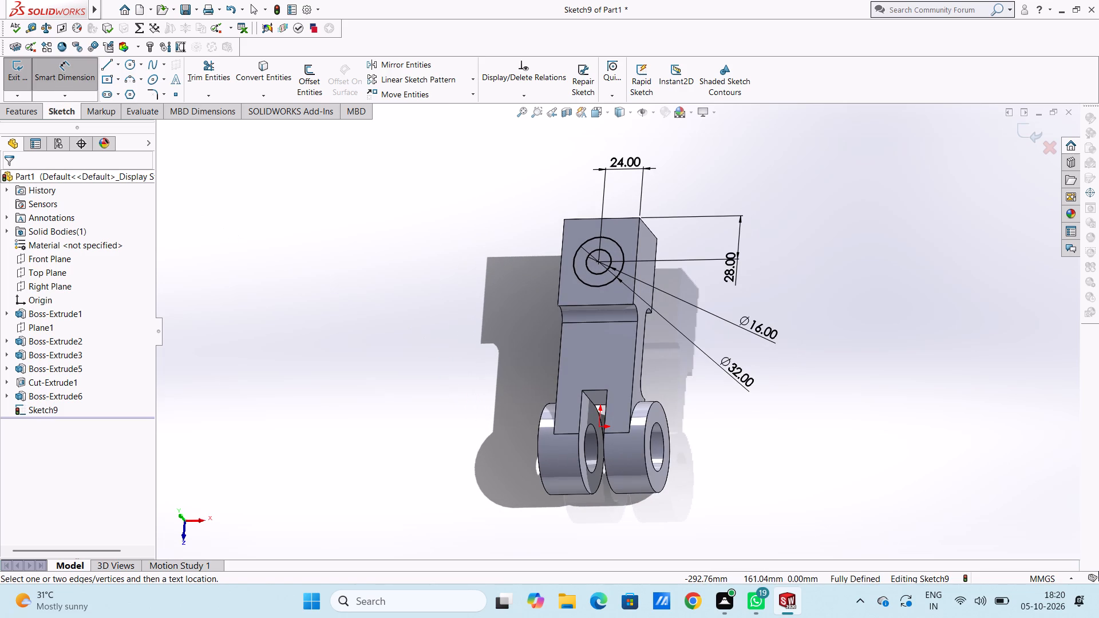
{"action": "left_click_drag", "start_coordinate": [74, 72], "coordinate": [75, 77]}
{"action": "left_click", "coordinate": [33, 109]}
{"action": "left_click", "coordinate": [25, 85]}
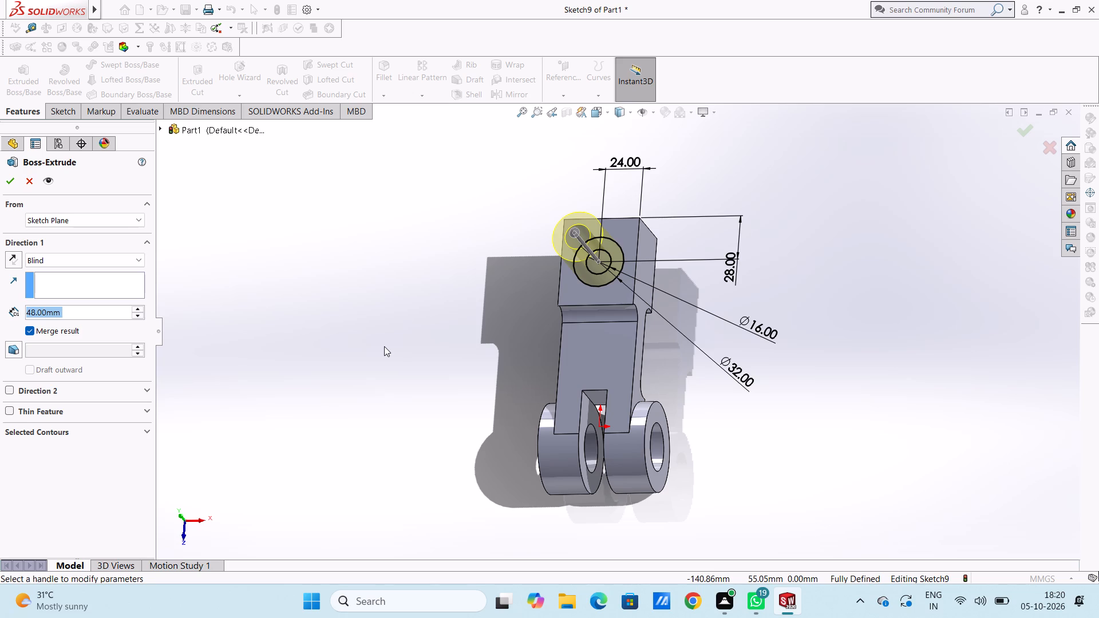
{"action": "type", "text": "40"}
{"action": "key", "text": "Return"}
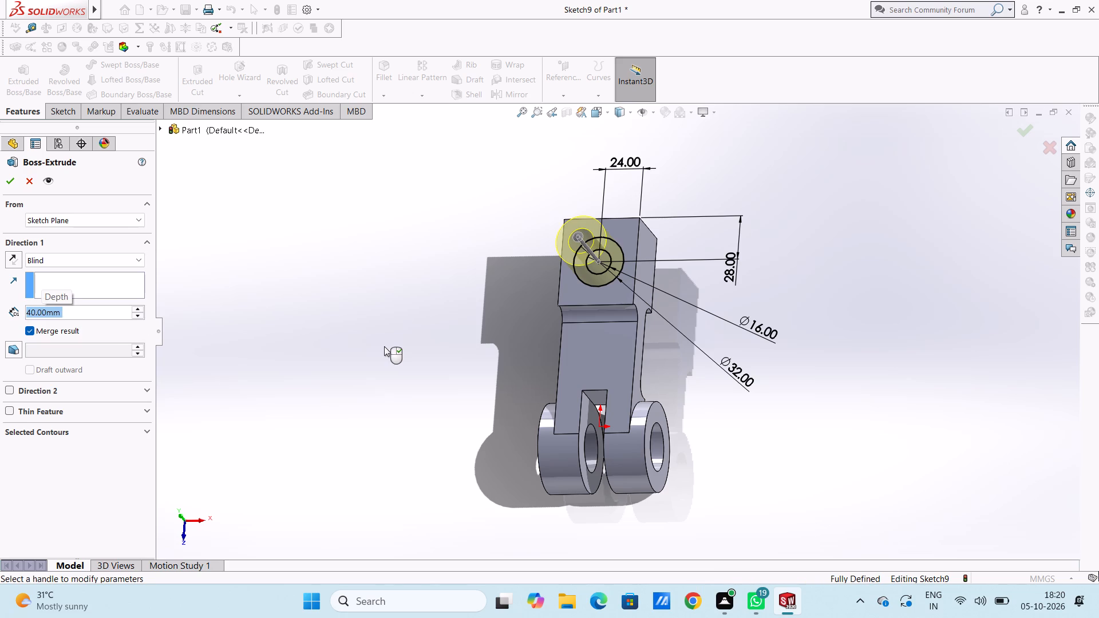
{"action": "left_click", "coordinate": [6, 185]}
{"action": "left_click", "coordinate": [420, 340]}
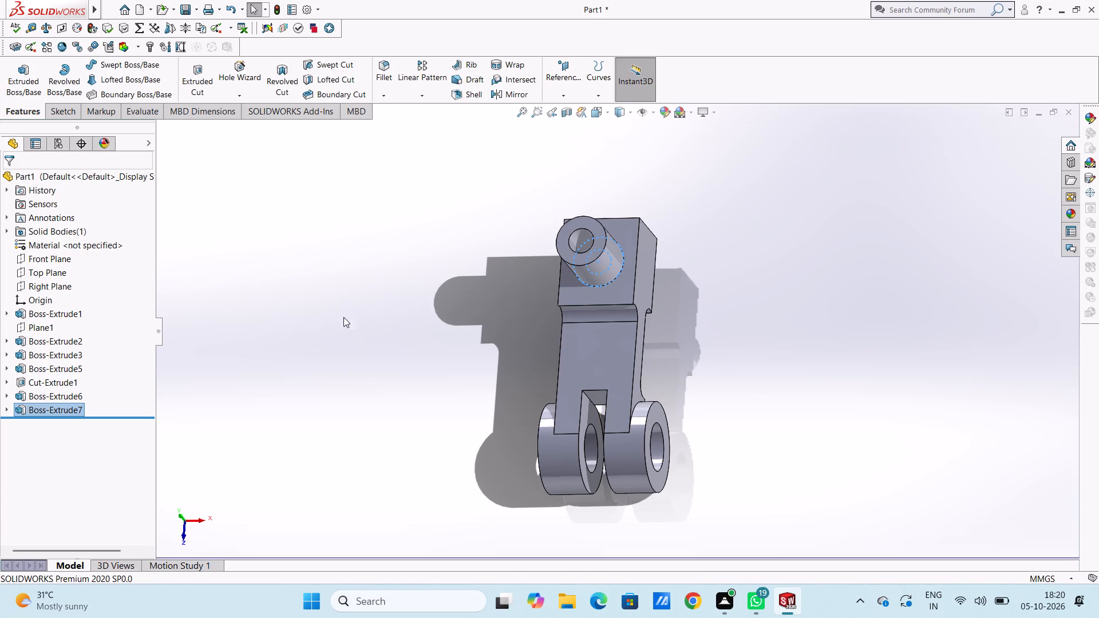
Start a sketch on the end block's face inside the boss and draw an 8 mm radius circle matching the bore.
{"action": "middle_click_drag", "start_coordinate": [349, 320], "coordinate": [360, 363]}
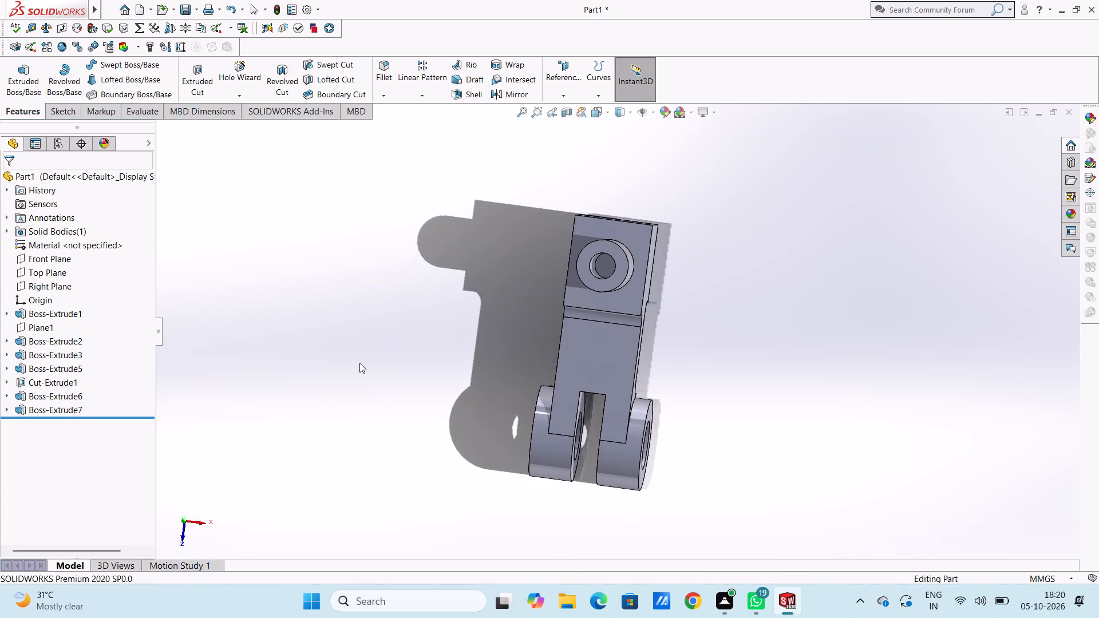
{"action": "key", "text": "ctrl+5"}
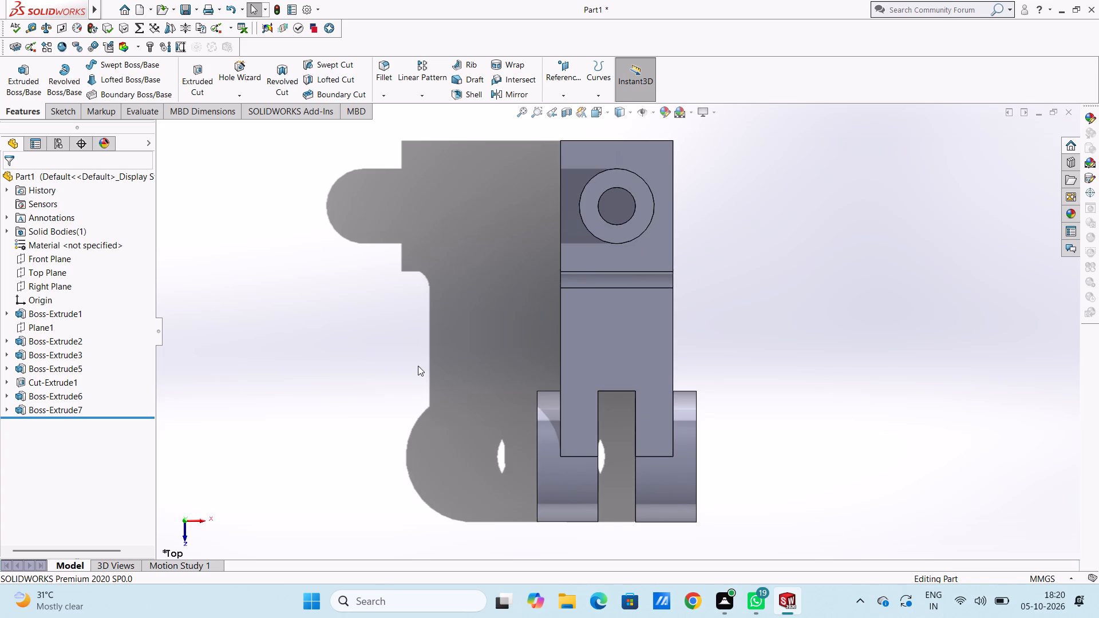
{"action": "scroll", "coordinate": [420, 366], "scroll_direction": "up", "scroll_amount": 2}
{"action": "scroll", "coordinate": [661, 208], "scroll_direction": "down", "scroll_amount": 1}
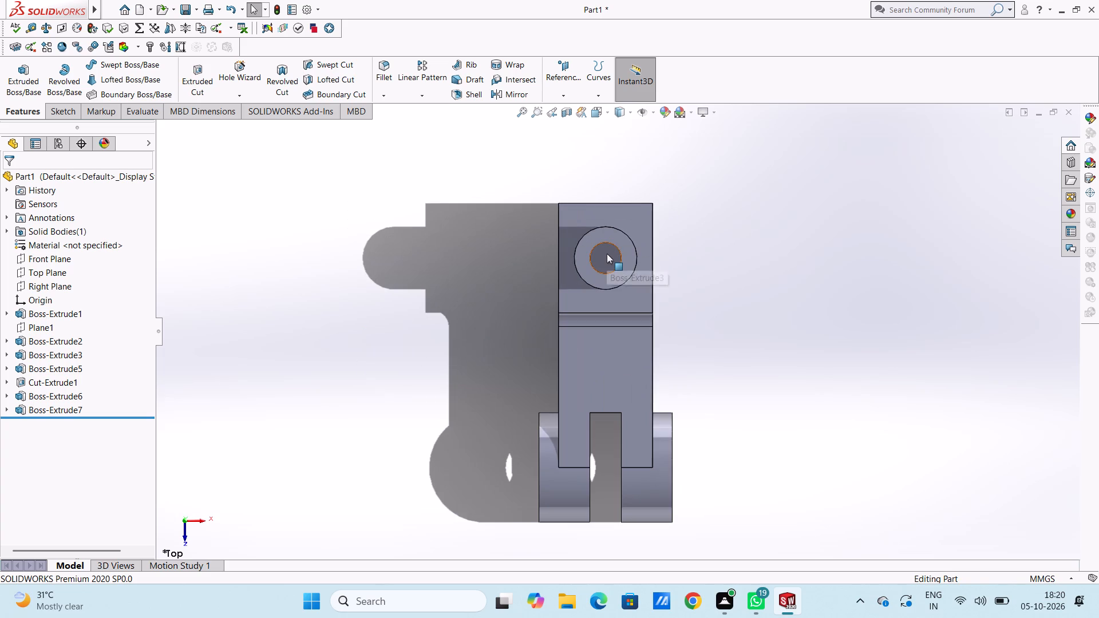
{"action": "left_click", "coordinate": [607, 253]}
{"action": "left_click", "coordinate": [661, 219]}
{"action": "left_click", "coordinate": [448, 253]}
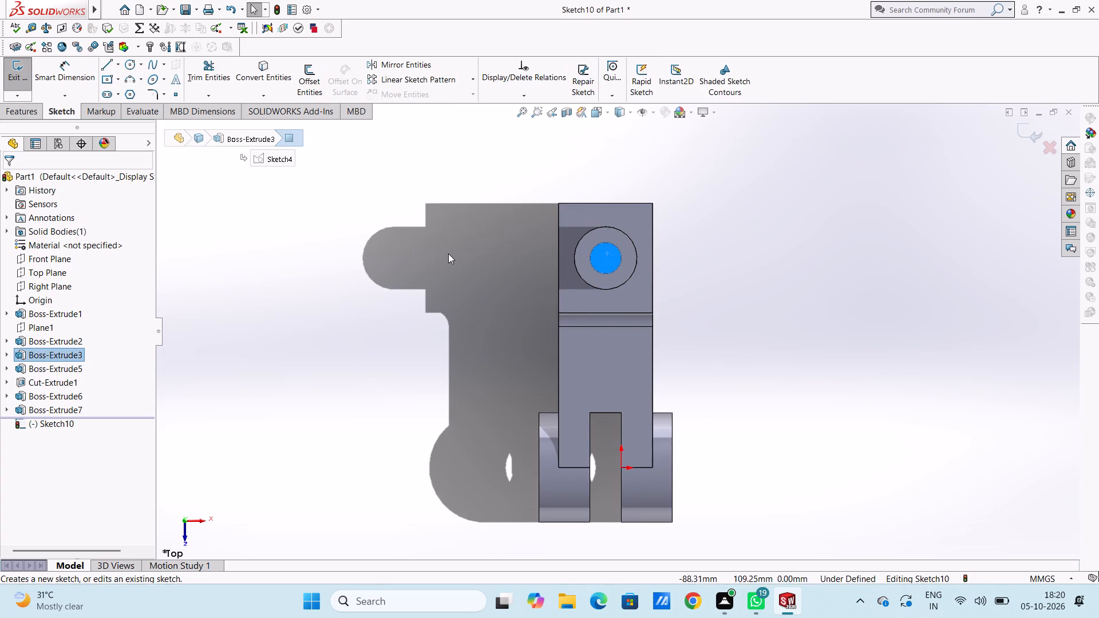
{"action": "left_click", "coordinate": [128, 65]}
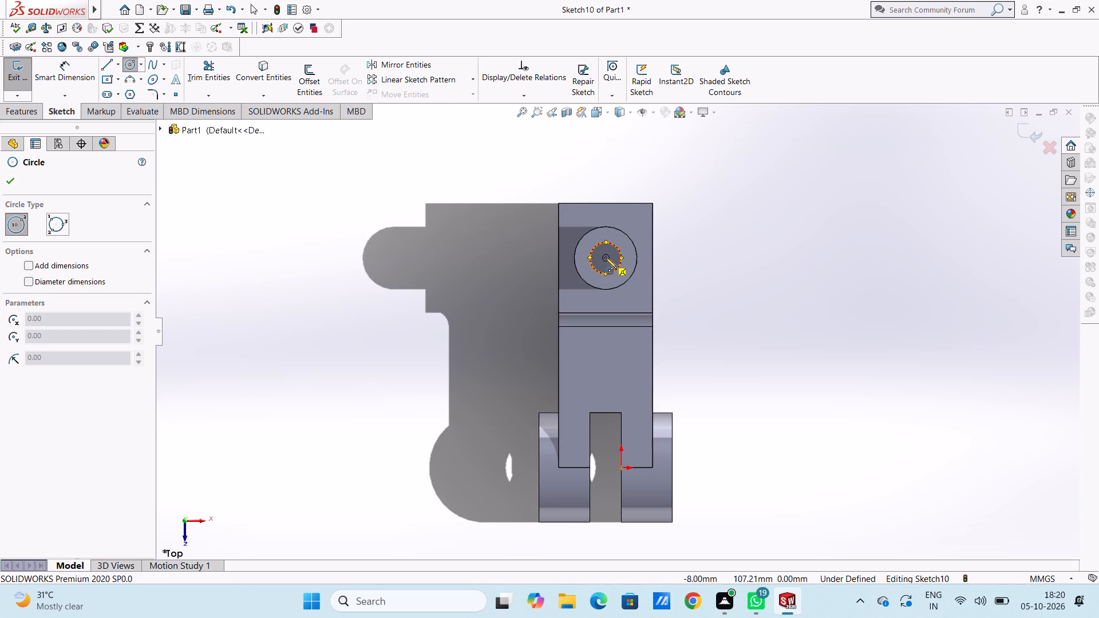
{"action": "left_click", "coordinate": [606, 259]}
{"action": "left_click", "coordinate": [610, 244]}
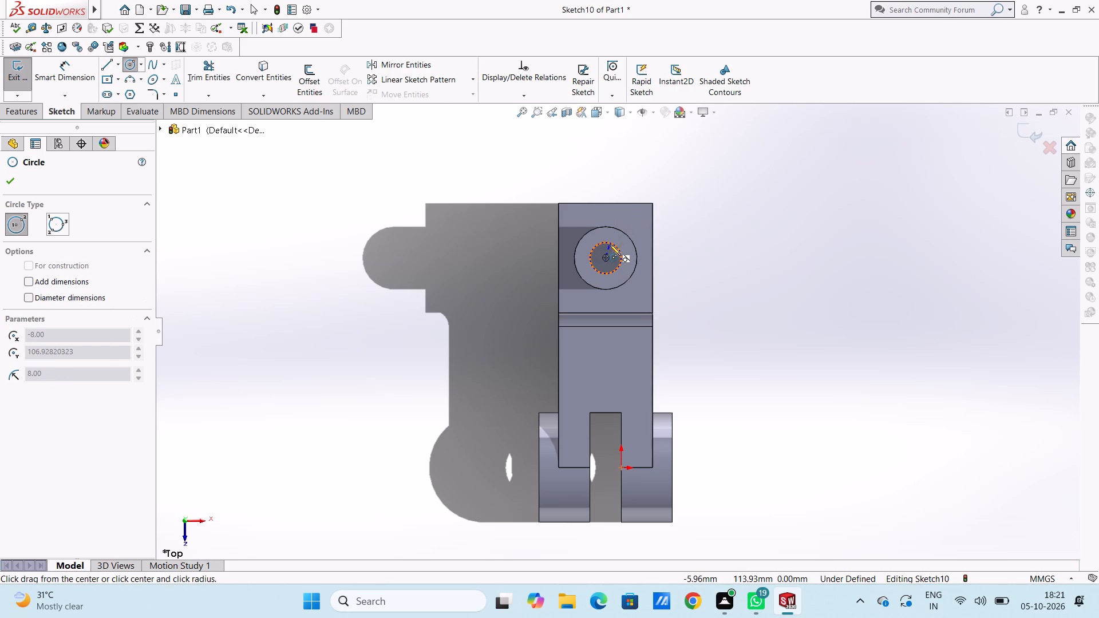
{"action": "left_click", "coordinate": [13, 181]}
Dimension the bore circle's diameter, accepting the size as drawn.
{"action": "left_click", "coordinate": [64, 71]}
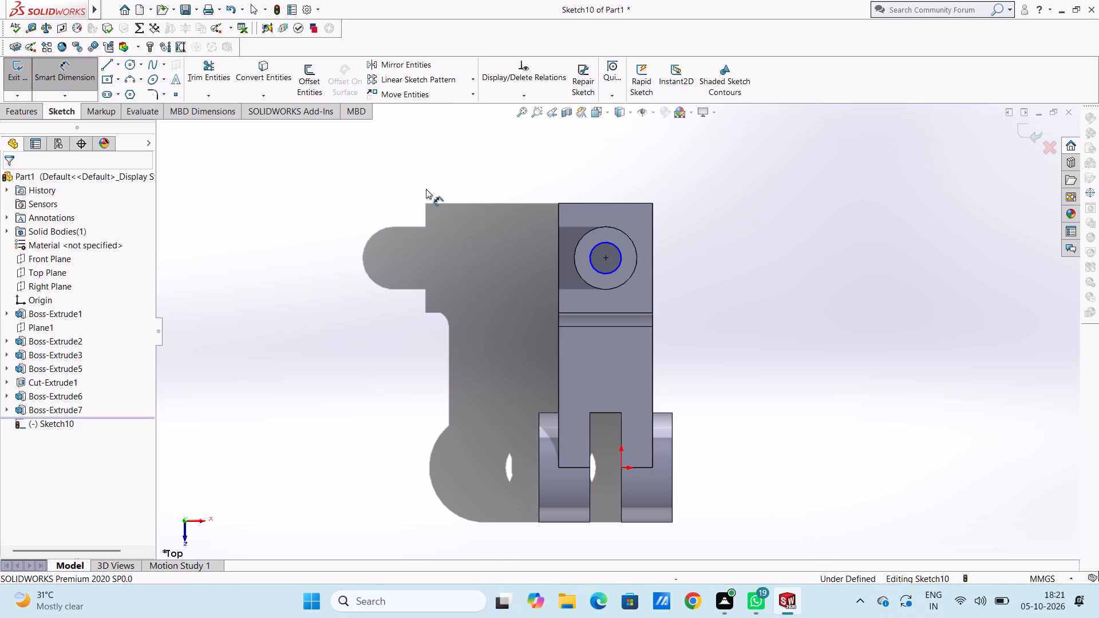
{"action": "left_click", "coordinate": [612, 271]}
{"action": "left_click", "coordinate": [767, 358]}
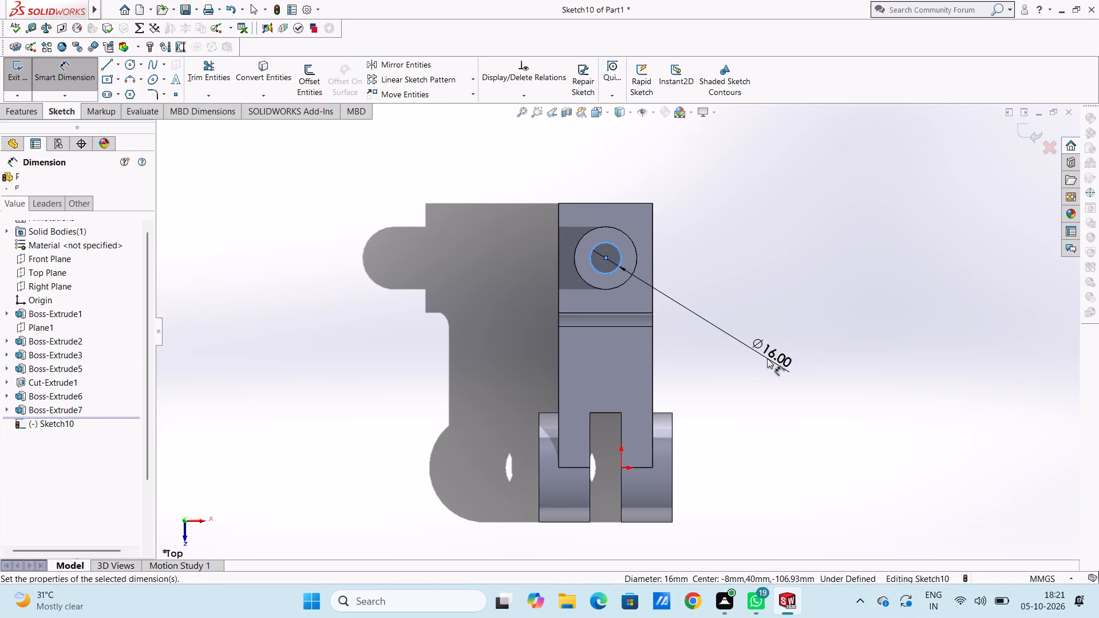
{"action": "left_click", "coordinate": [719, 344]}
{"action": "left_click", "coordinate": [718, 348]}
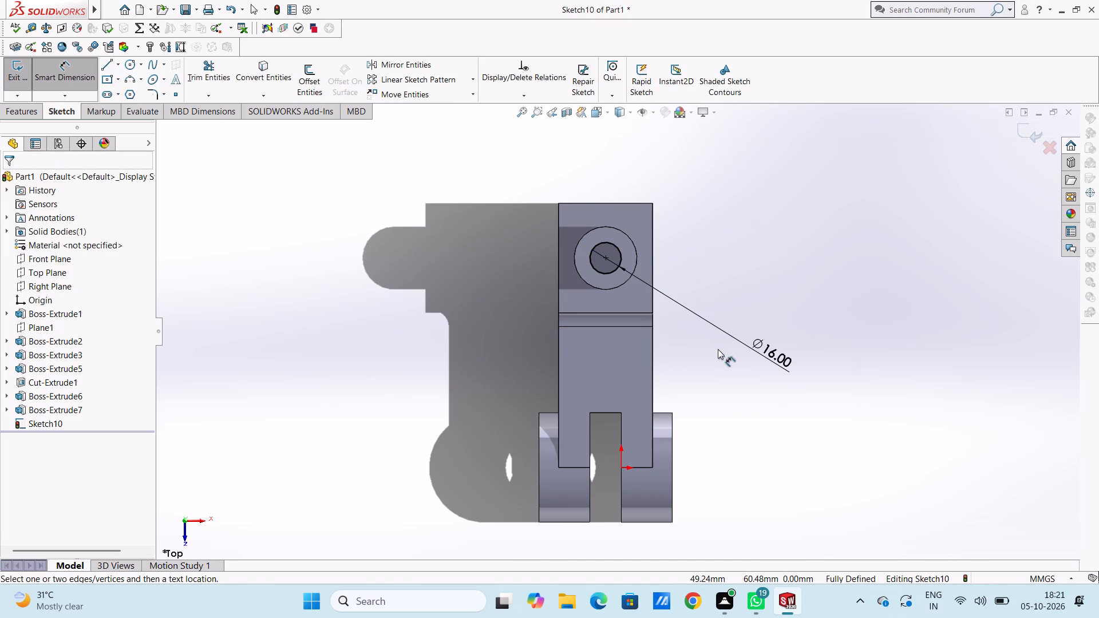
{"action": "key", "text": "Escape"}
{"action": "key", "text": "Escape"}
Cut-extrude the bore circle blind to a depth of 40 mm through the end block.
{"action": "middle_click_drag", "start_coordinate": [730, 370], "coordinate": [712, 371]}
{"action": "left_click", "coordinate": [19, 114]}
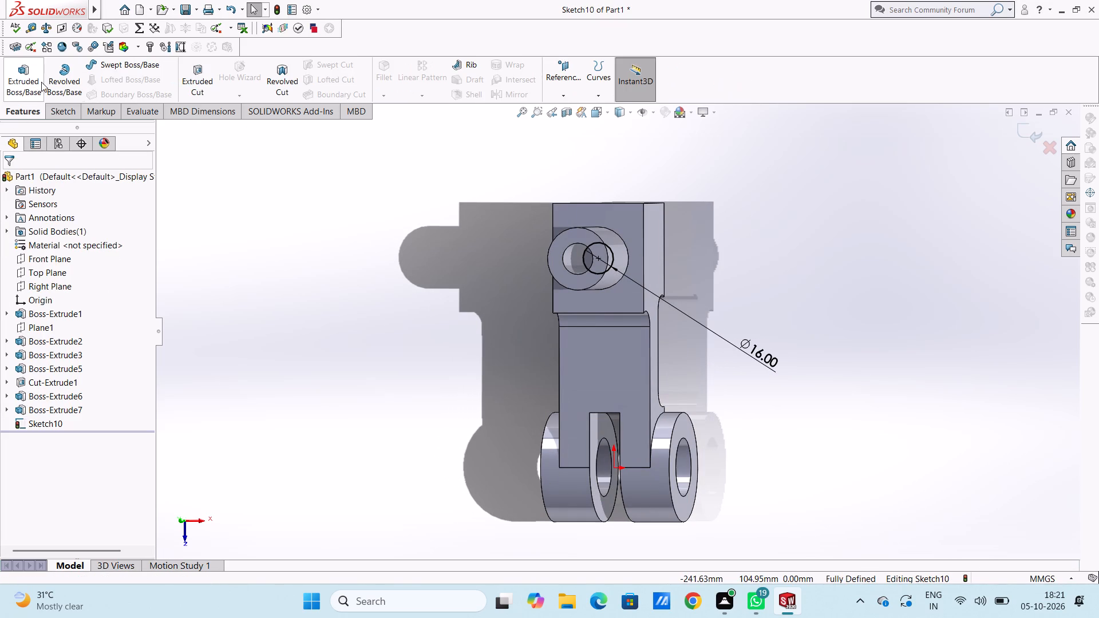
{"action": "left_click", "coordinate": [199, 81]}
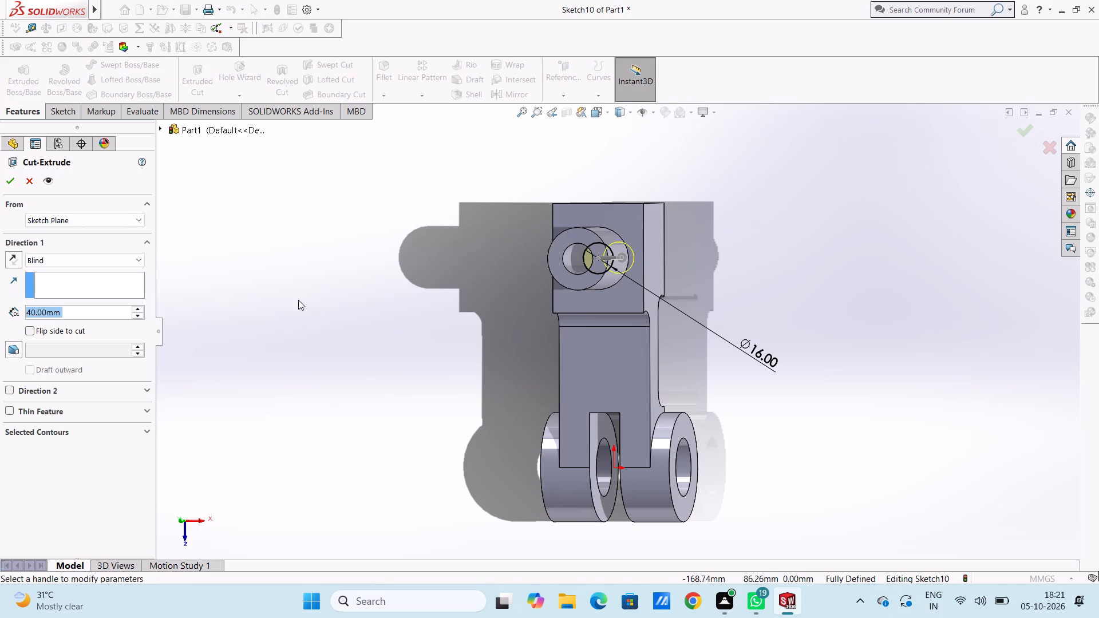
{"action": "middle_click_drag", "start_coordinate": [343, 319], "coordinate": [248, 367]}
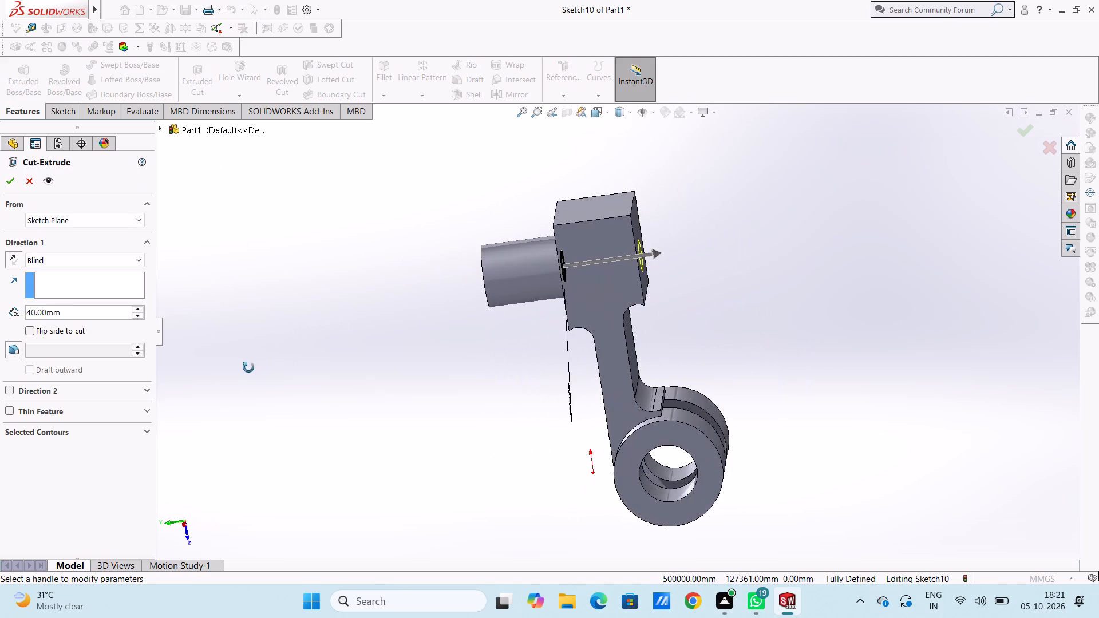
{"action": "middle_click_drag", "start_coordinate": [248, 367], "coordinate": [256, 373]}
{"action": "left_click", "coordinate": [9, 184]}
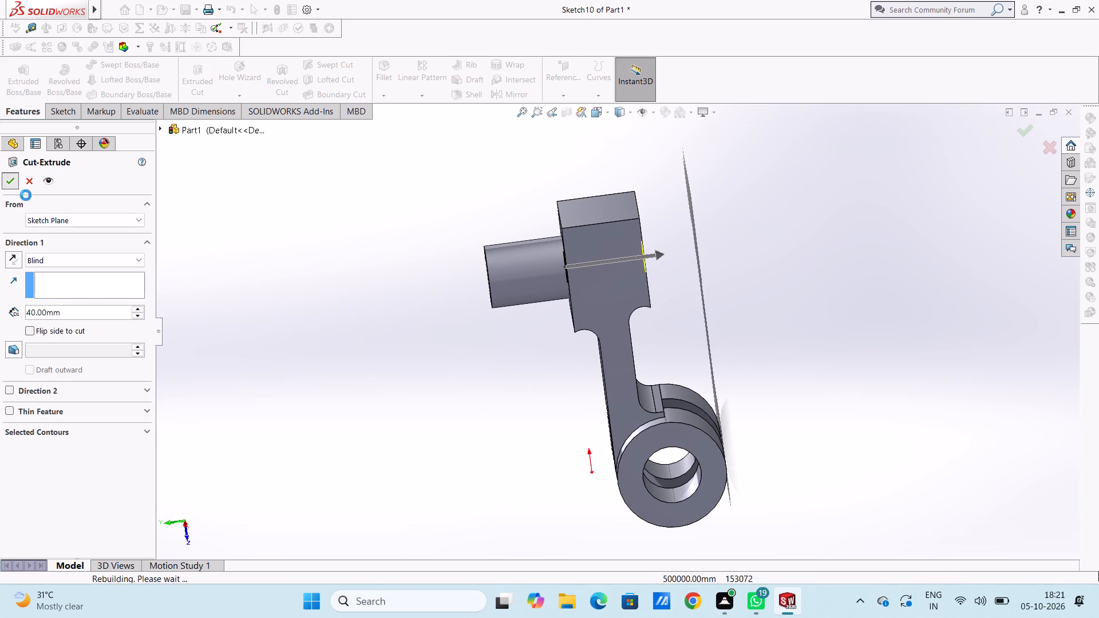
{"action": "left_click", "coordinate": [232, 310]}
Examine the boss and its bore through the end block from several angles.
{"action": "scroll", "coordinate": [234, 311], "scroll_direction": "down", "scroll_amount": 1}
{"action": "middle_click_drag", "start_coordinate": [239, 312], "coordinate": [349, 283]}
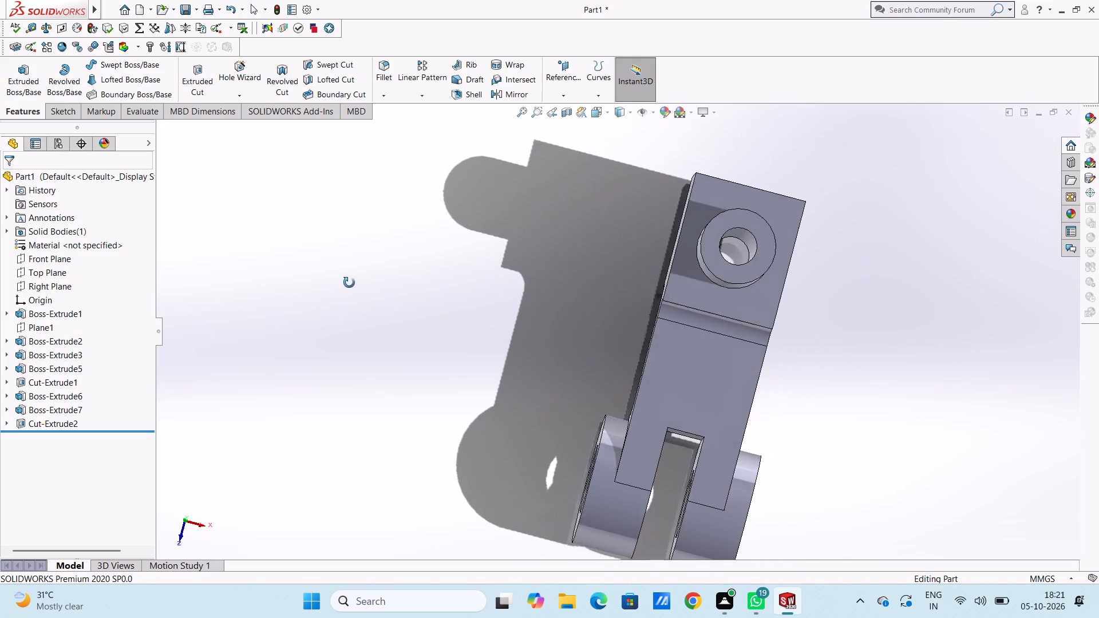
{"action": "middle_click_drag", "start_coordinate": [349, 283], "coordinate": [358, 311]}
{"action": "scroll", "coordinate": [365, 323], "scroll_direction": "up", "scroll_amount": 2}
{"action": "middle_click_drag", "start_coordinate": [370, 360], "coordinate": [373, 212]}
{"action": "middle_click_drag", "start_coordinate": [392, 429], "coordinate": [392, 418]}
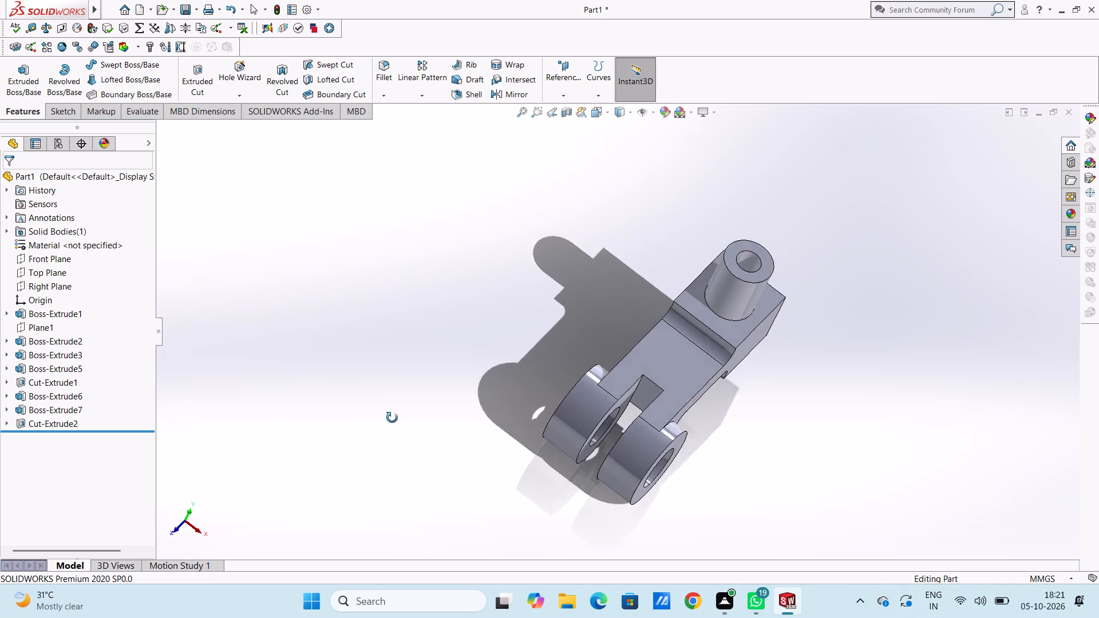
{"action": "middle_click_drag", "start_coordinate": [392, 418], "coordinate": [380, 487]}
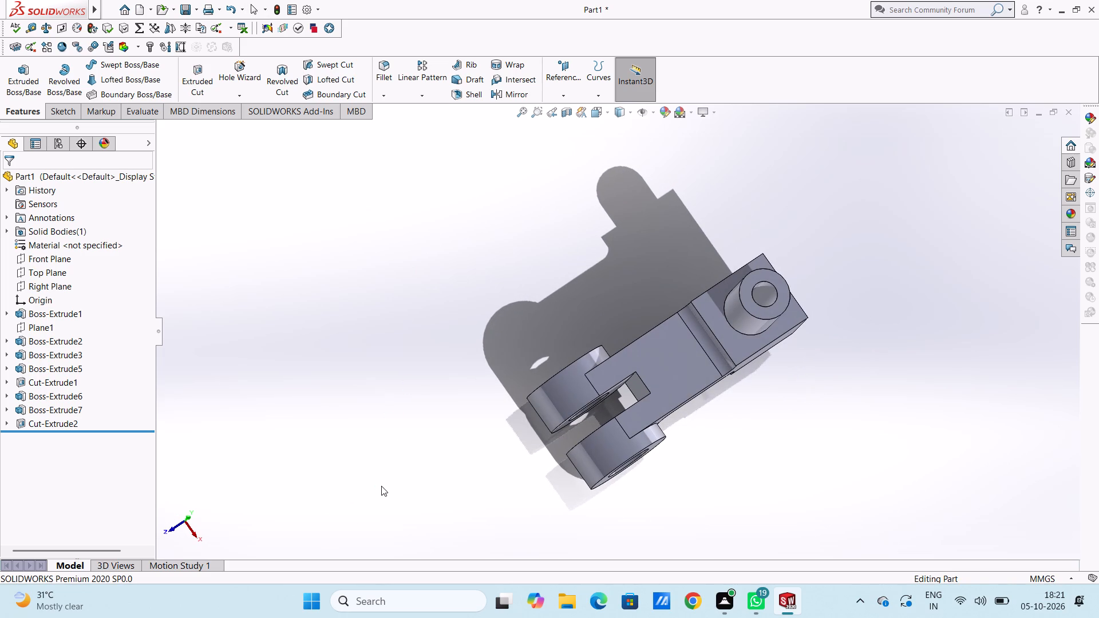
Create a reference plane offset 8 mm from the Right Plane, with the offset flipped toward the boss's centre.
{"action": "key", "text": "ctrl+5"}
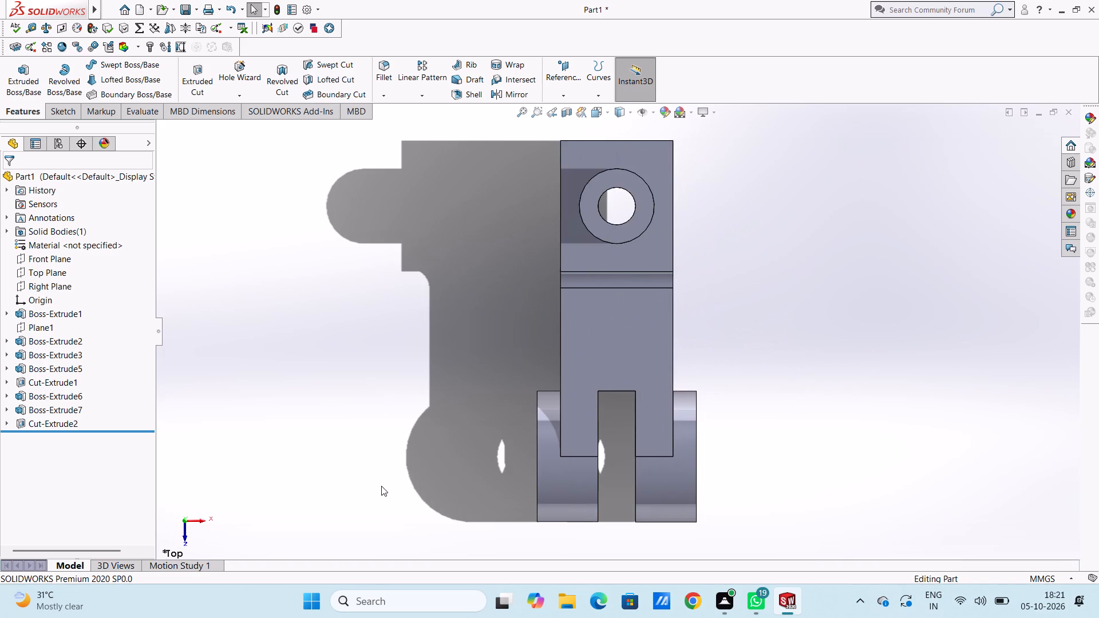
{"action": "scroll", "coordinate": [381, 486], "scroll_direction": "up", "scroll_amount": 4}
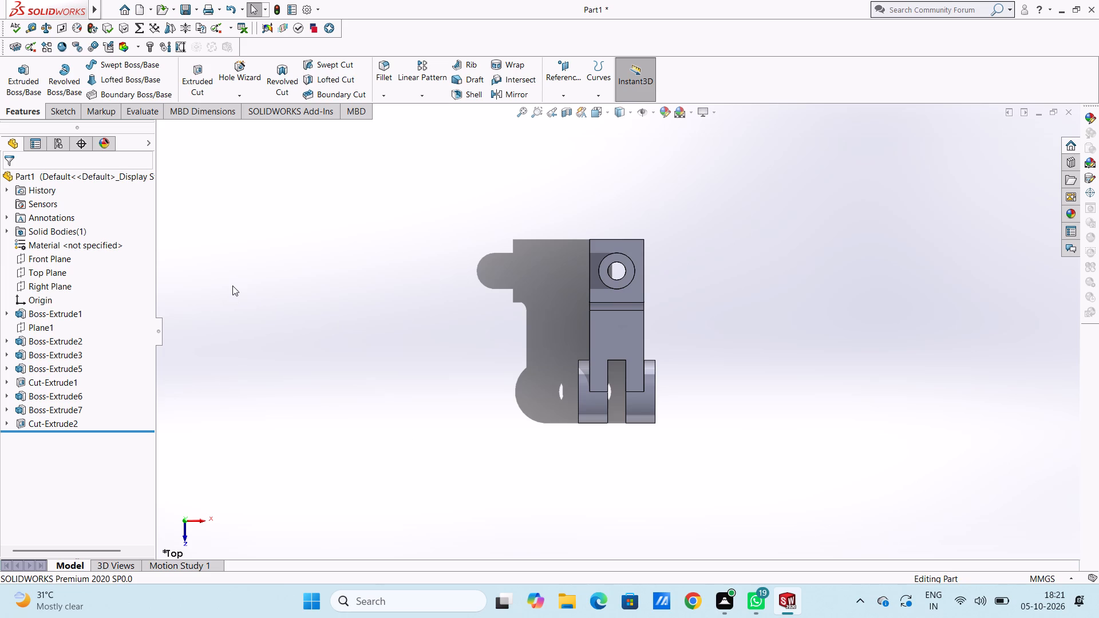
{"action": "left_click", "coordinate": [569, 65]}
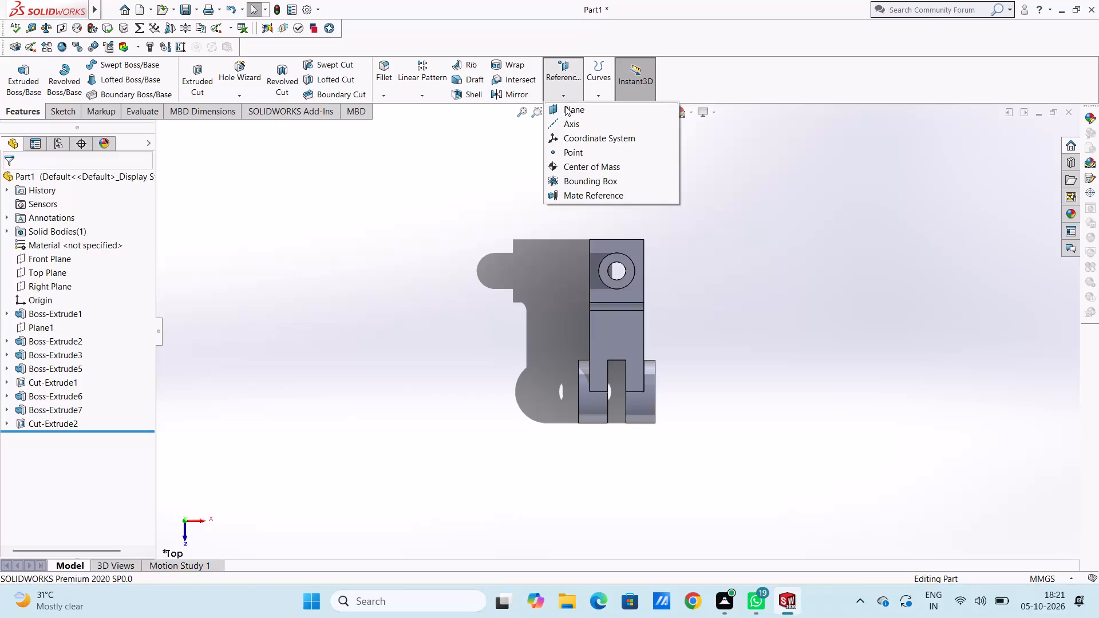
{"action": "left_click", "coordinate": [565, 106]}
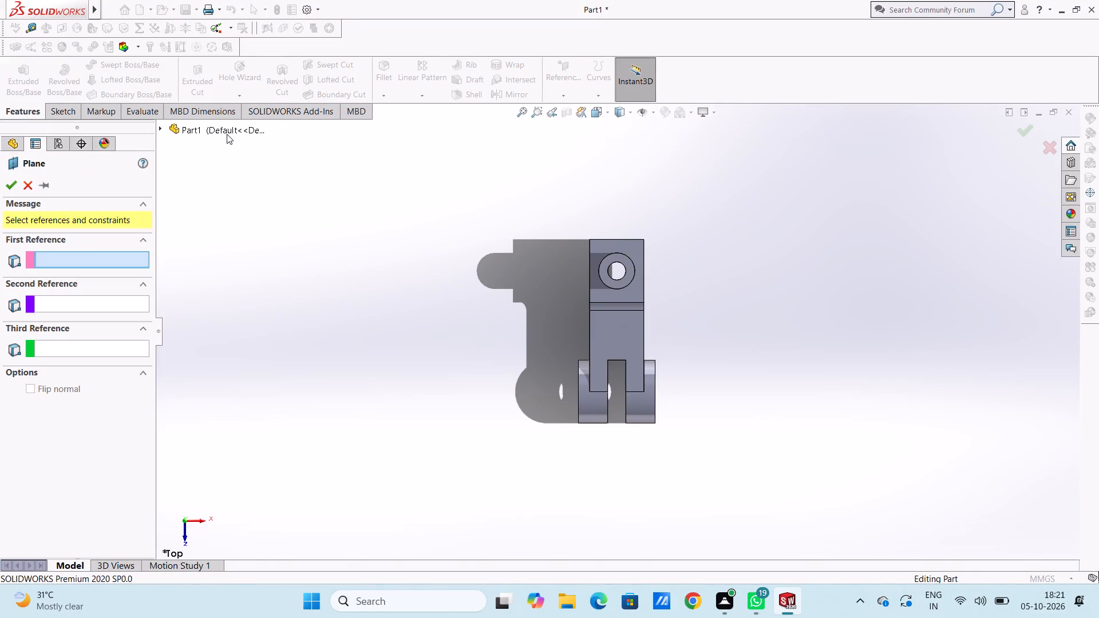
{"action": "left_click", "coordinate": [226, 129]}
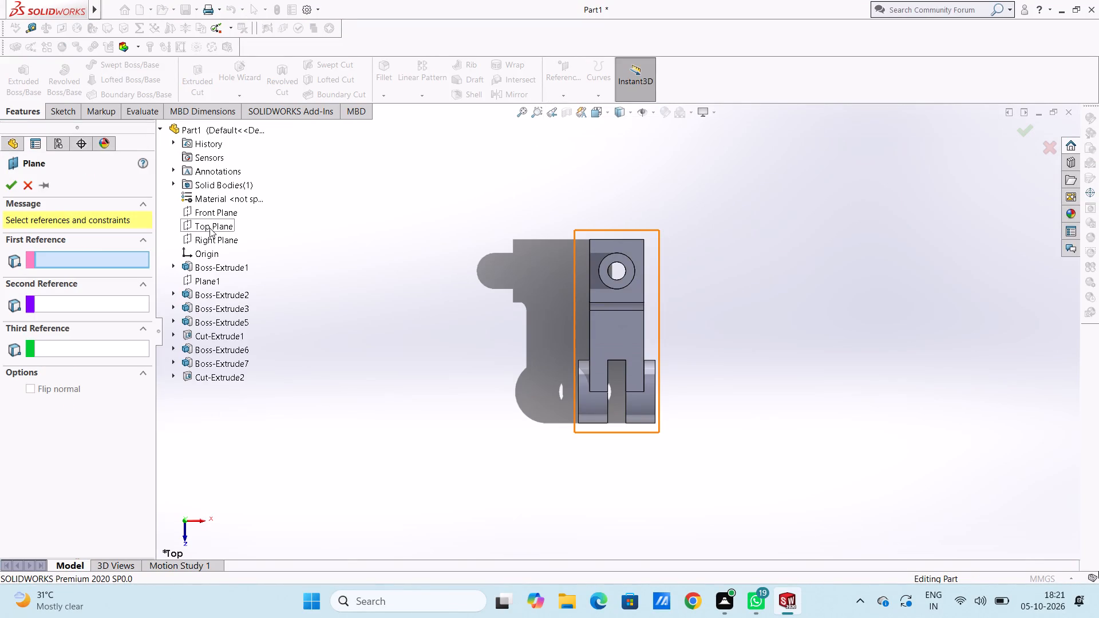
{"action": "left_click", "coordinate": [211, 240]}
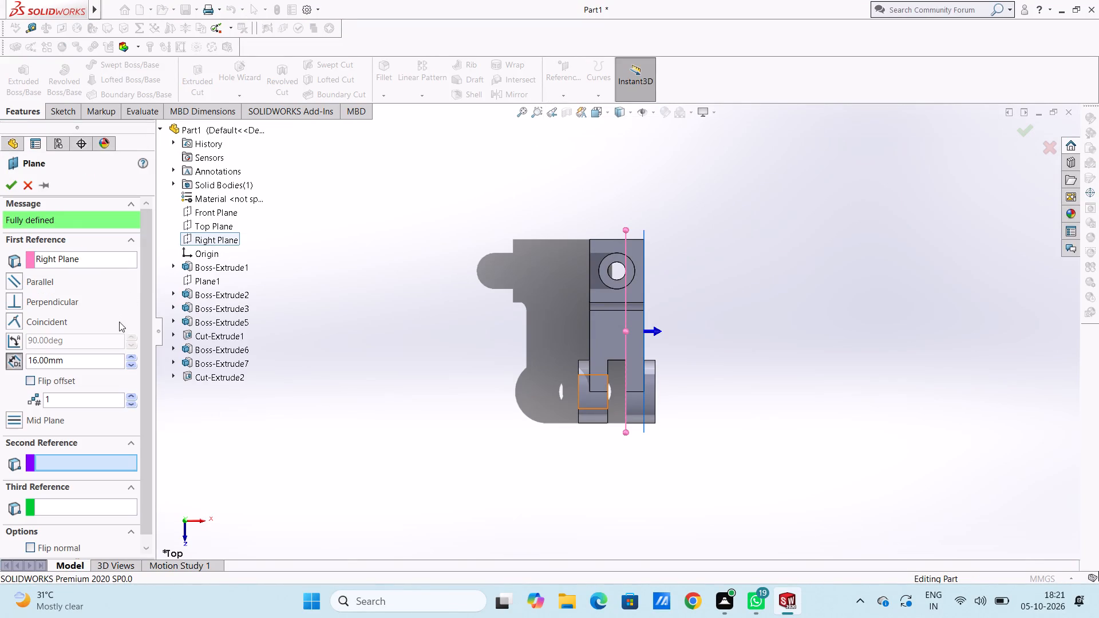
{"action": "double_click", "coordinate": [86, 363]}
{"action": "key", "text": "0"}
{"action": "key", "text": "Return"}
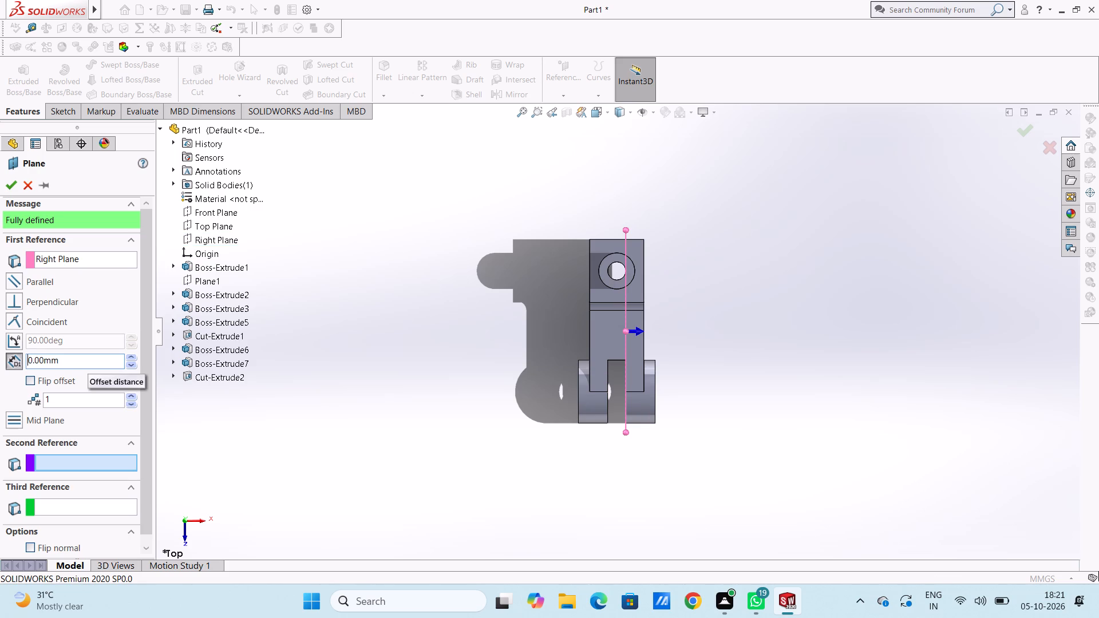
{"action": "left_click", "coordinate": [29, 383]}
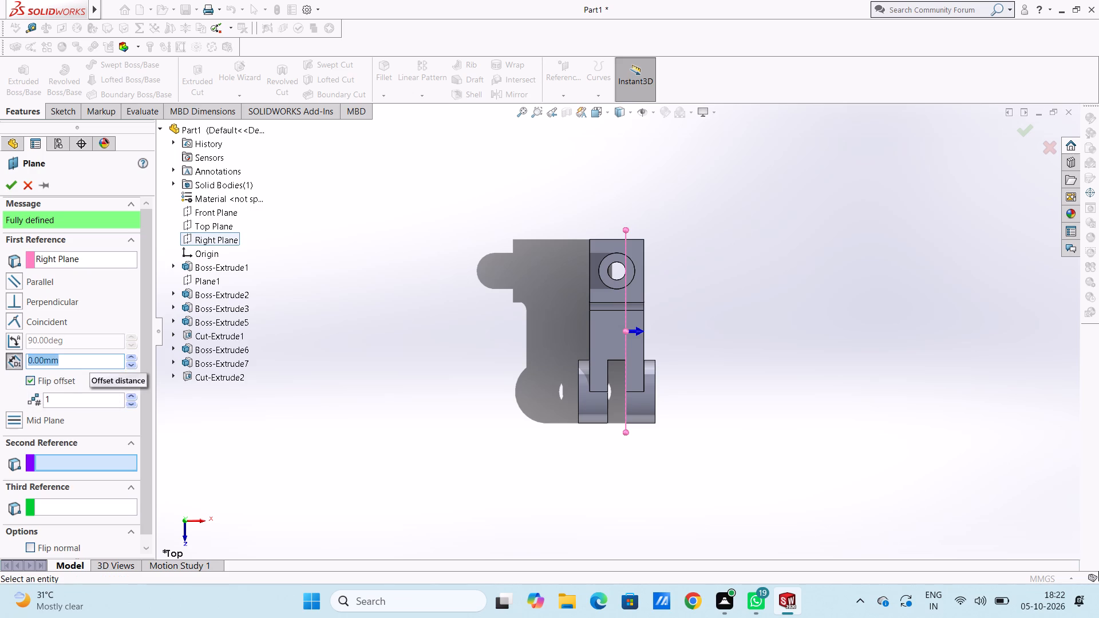
{"action": "key", "text": "8"}
{"action": "key", "text": "Return"}
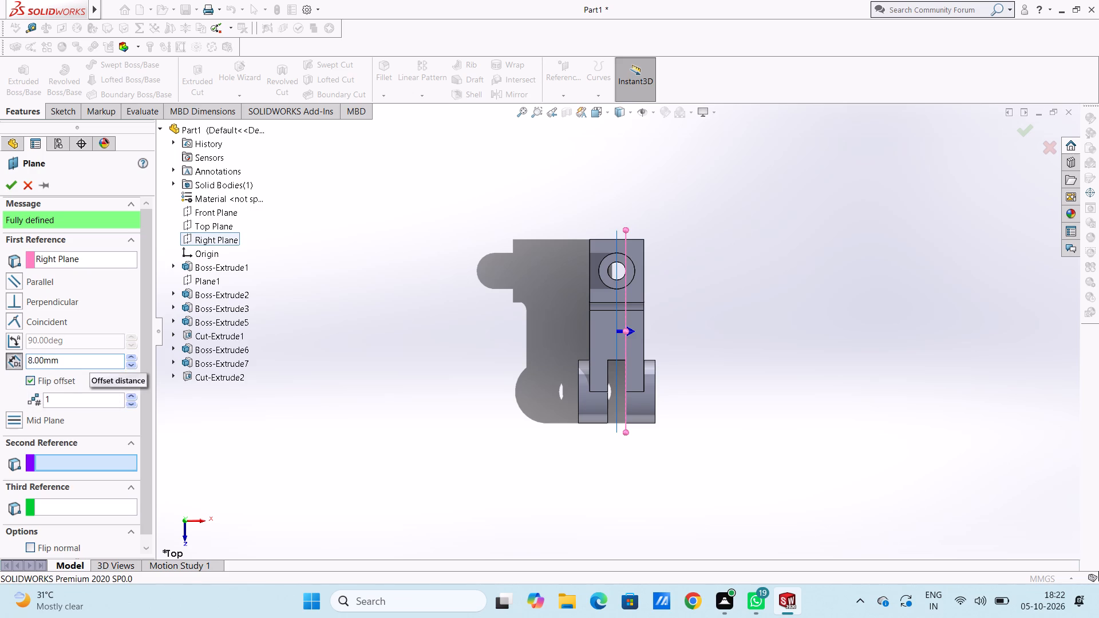
{"action": "left_click", "coordinate": [17, 189]}
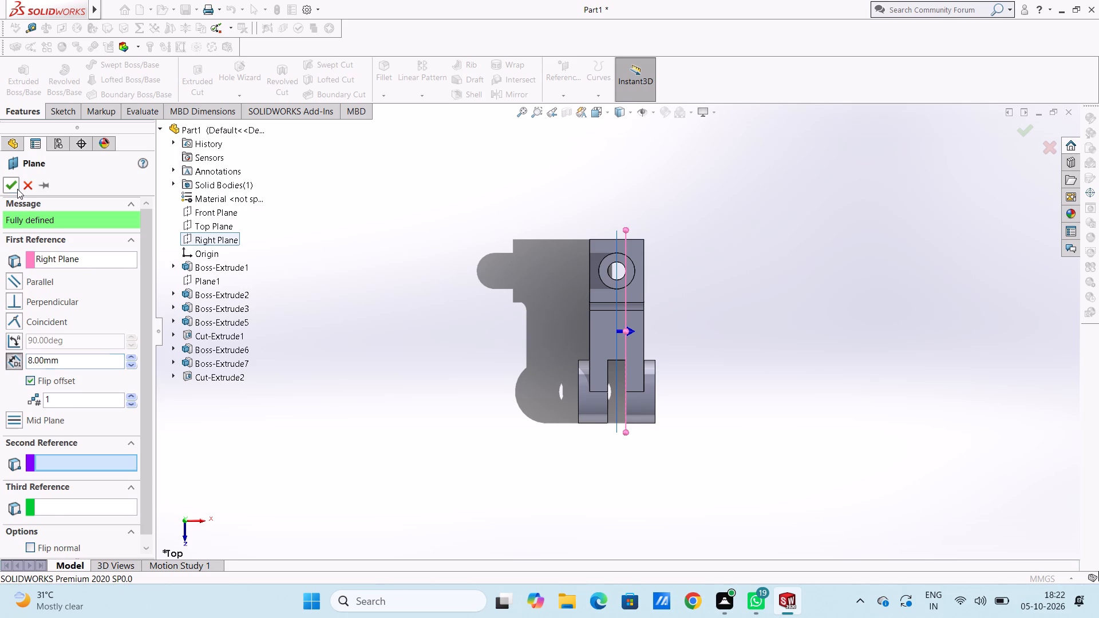
{"action": "left_click", "coordinate": [348, 292]}
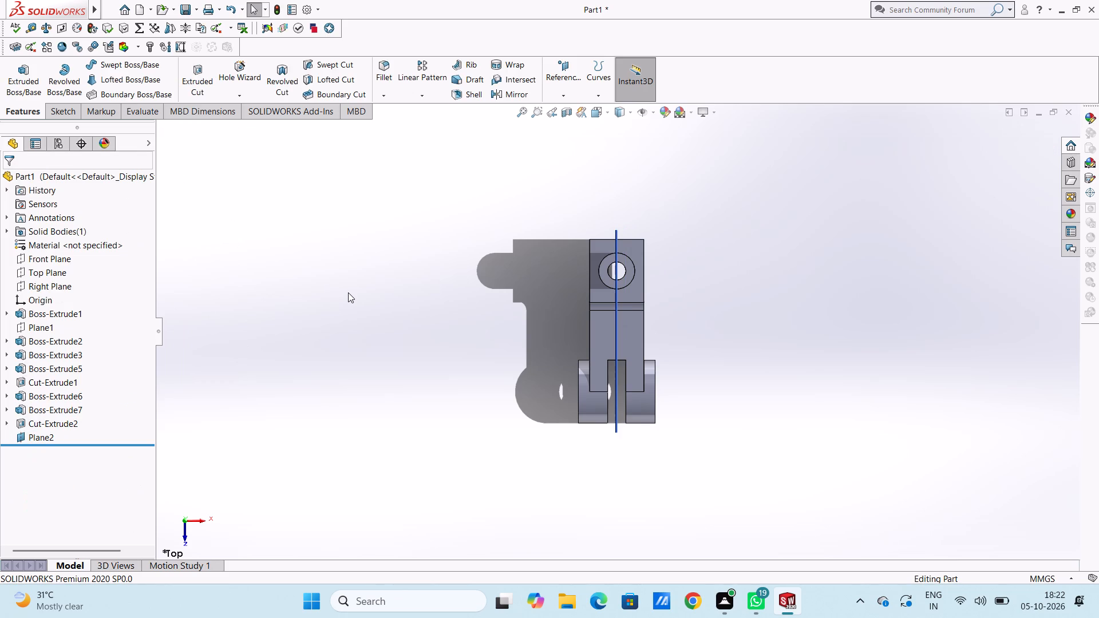
On the new offset plane, sketch a slanted line about 85 mm long from the boss's top corner to the arm's top edge.
{"action": "key", "text": "ctrl+3"}
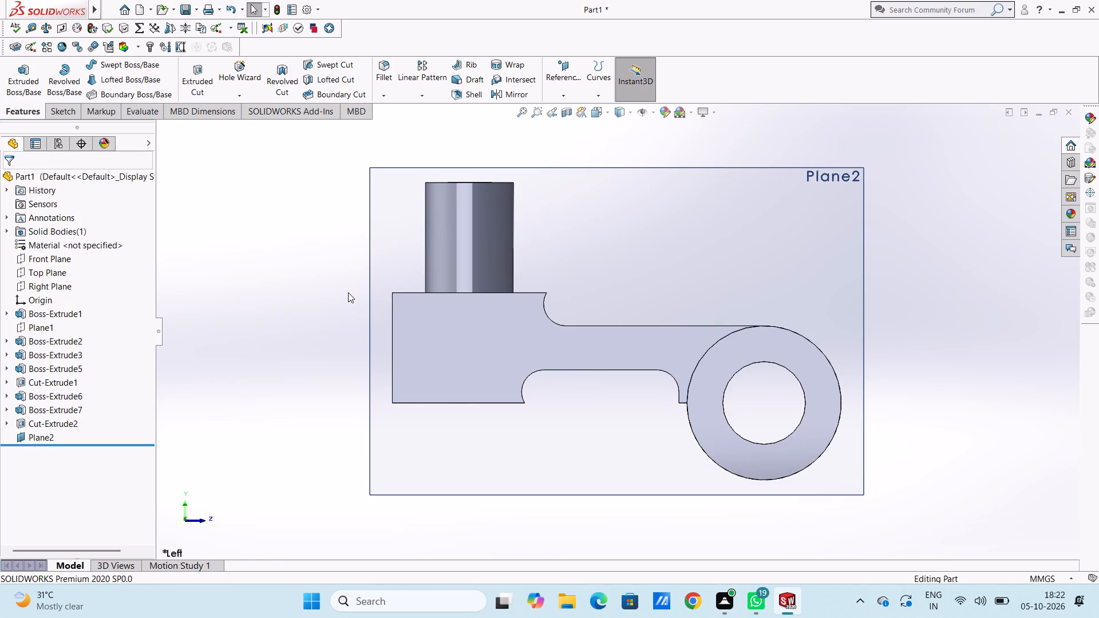
{"action": "scroll", "coordinate": [348, 292], "scroll_direction": "up", "scroll_amount": 1}
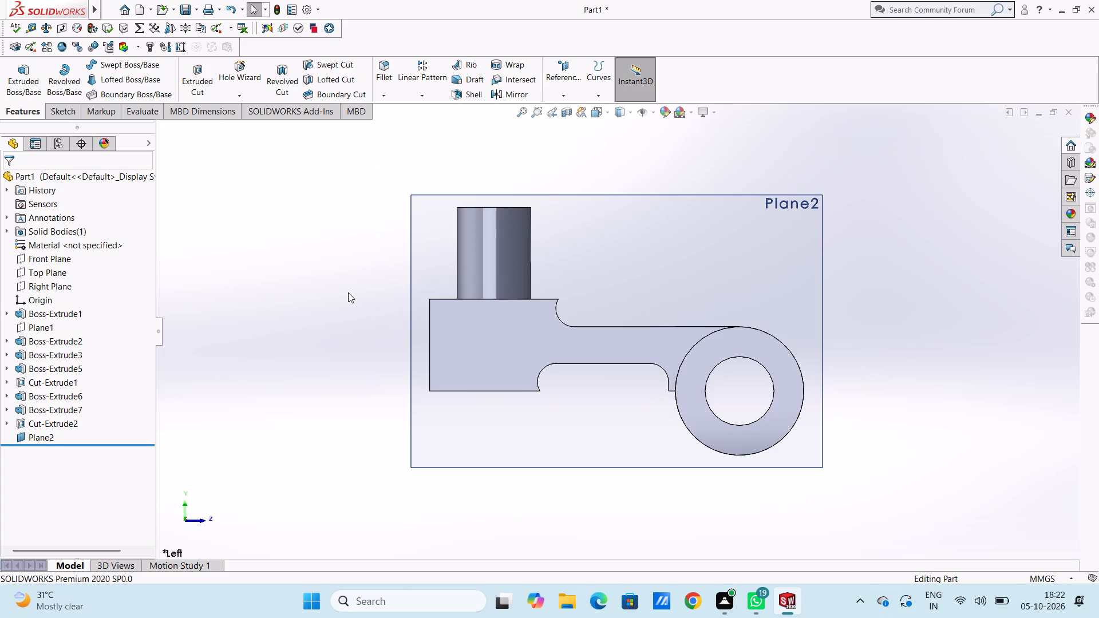
{"action": "scroll", "coordinate": [348, 292], "scroll_direction": "up", "scroll_amount": 1}
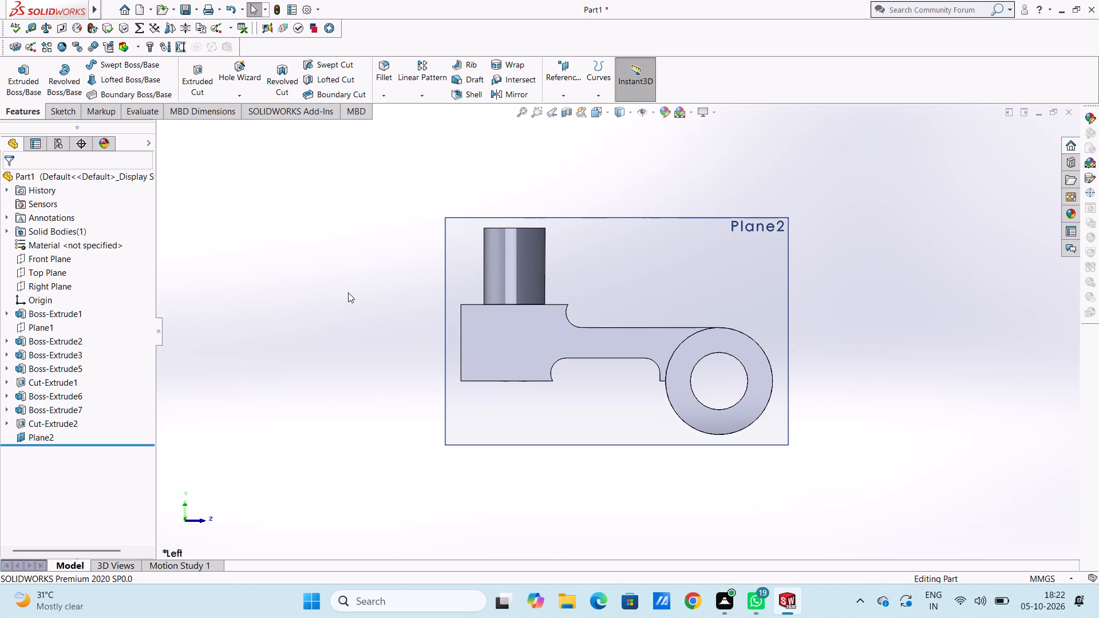
{"action": "left_click", "coordinate": [457, 251]}
{"action": "left_click", "coordinate": [505, 218]}
{"action": "left_click", "coordinate": [459, 183]}
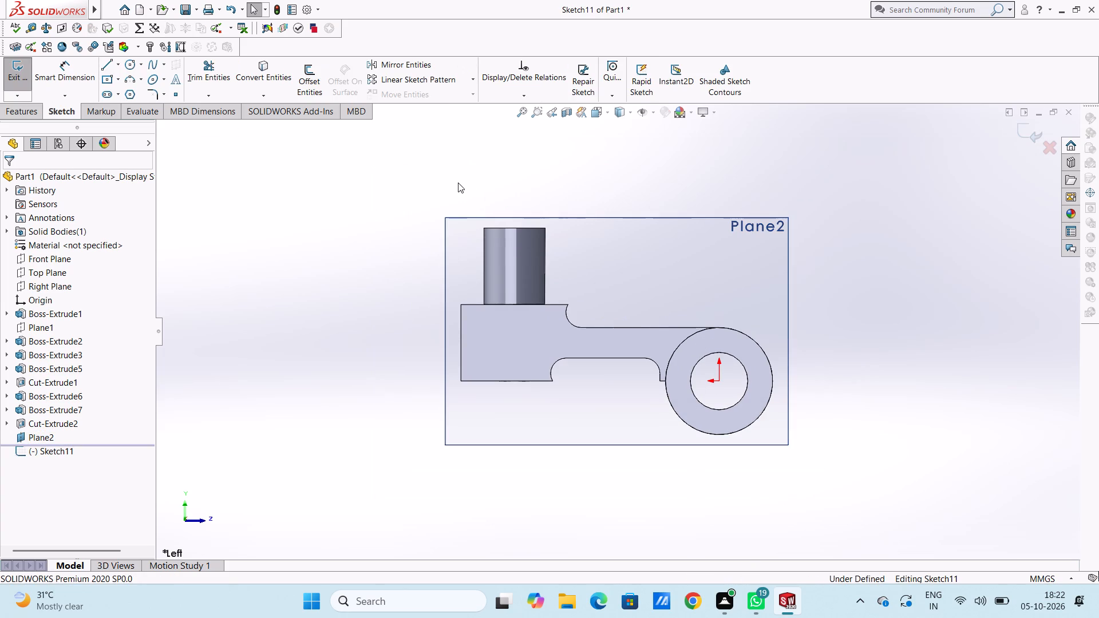
{"action": "left_click", "coordinate": [109, 65]}
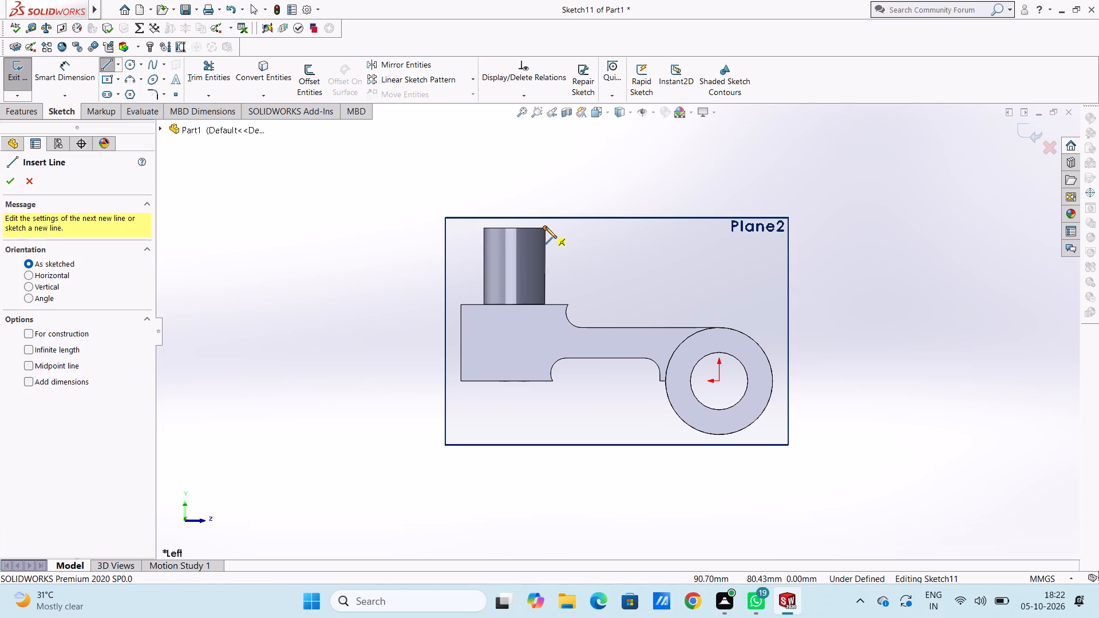
{"action": "left_click", "coordinate": [545, 227]}
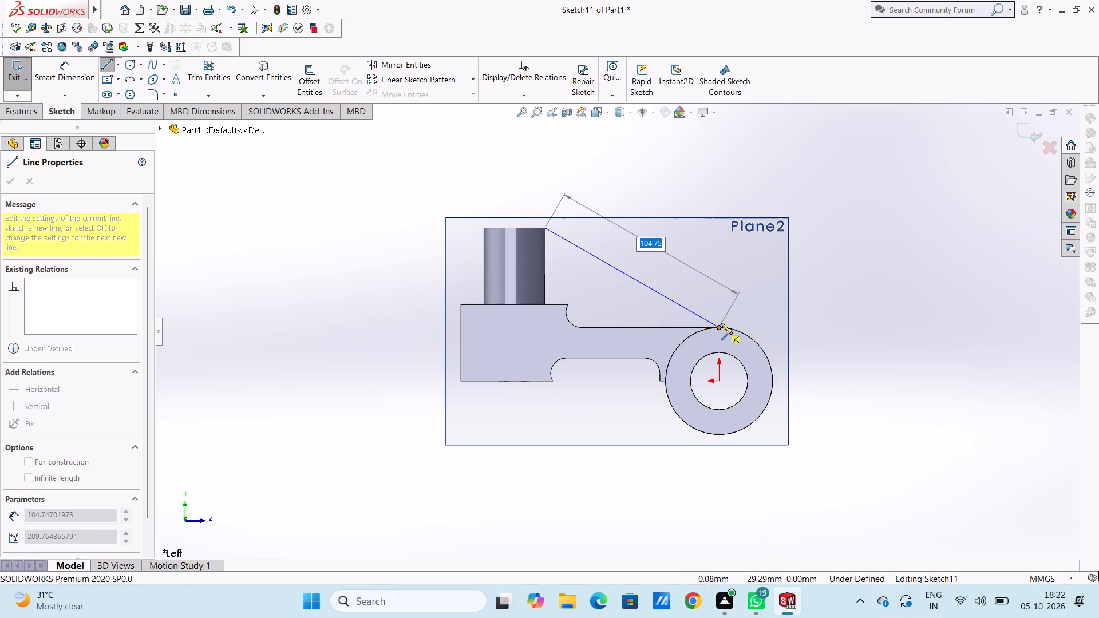
{"action": "left_click", "coordinate": [673, 325]}
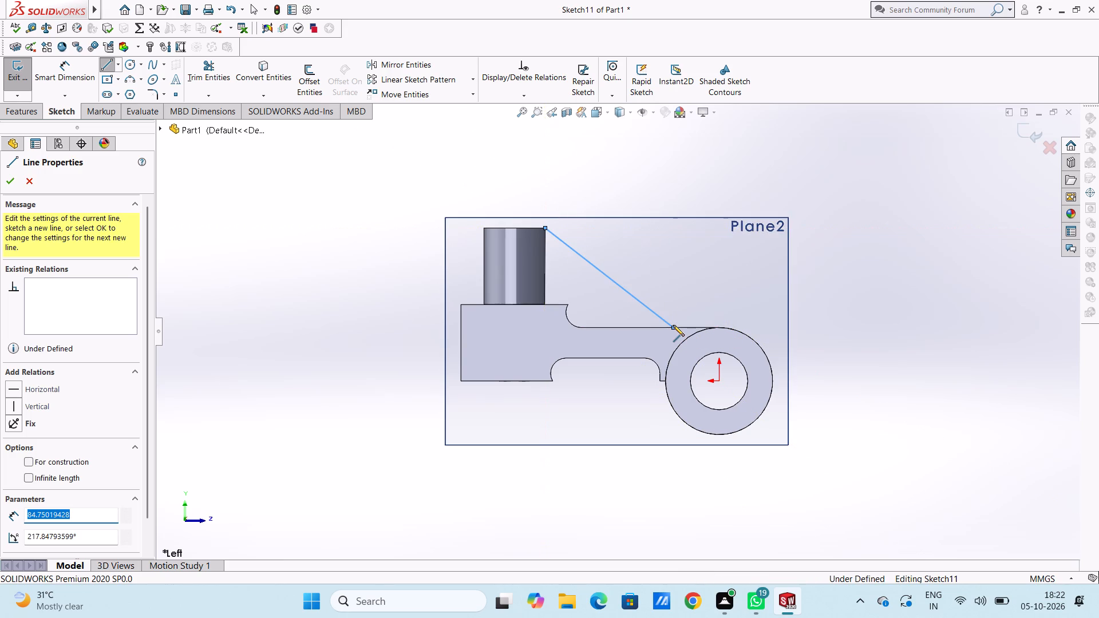
{"action": "key", "text": "Escape"}
{"action": "key", "text": "Escape"}
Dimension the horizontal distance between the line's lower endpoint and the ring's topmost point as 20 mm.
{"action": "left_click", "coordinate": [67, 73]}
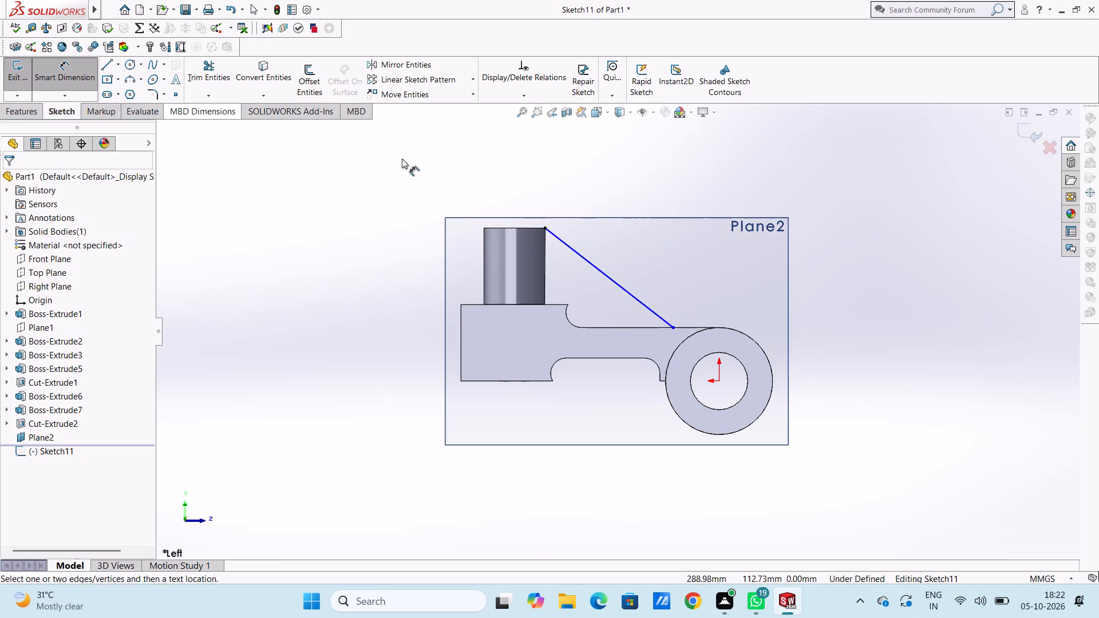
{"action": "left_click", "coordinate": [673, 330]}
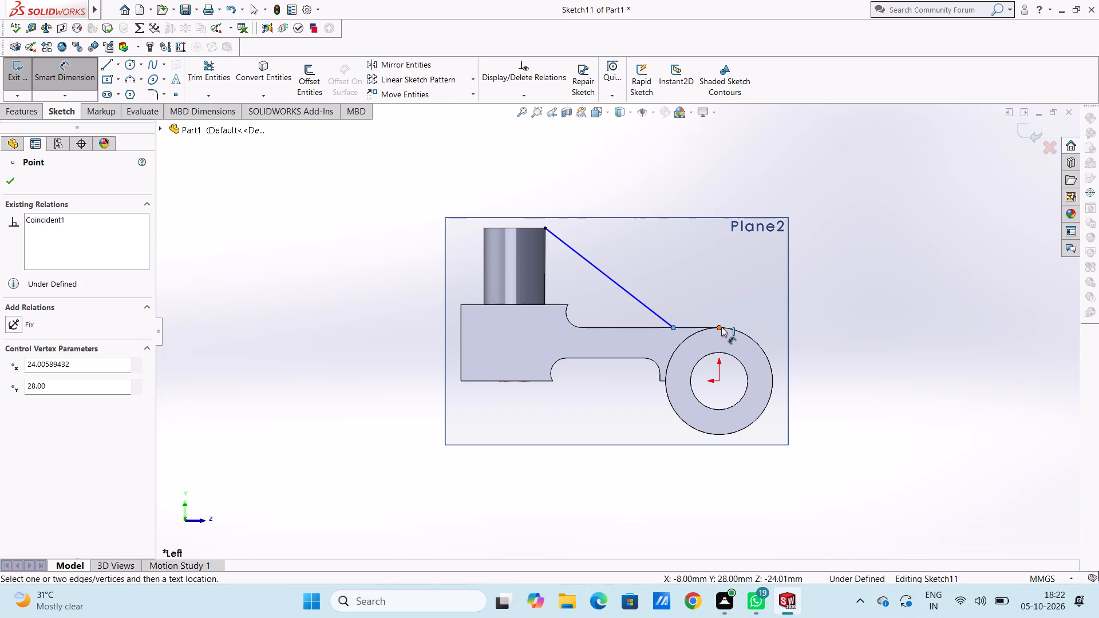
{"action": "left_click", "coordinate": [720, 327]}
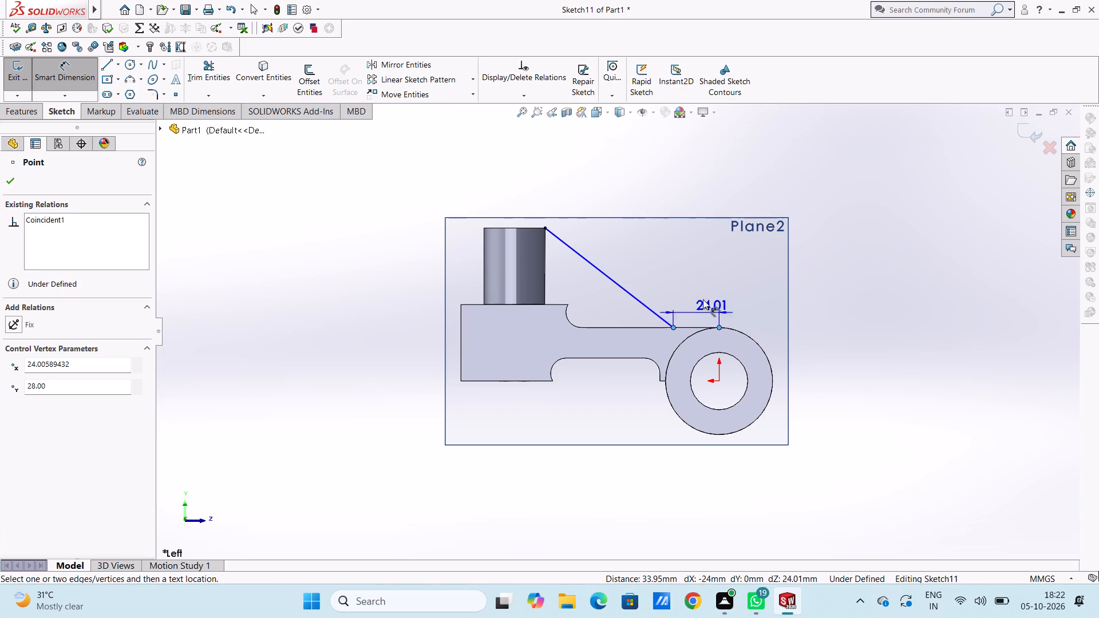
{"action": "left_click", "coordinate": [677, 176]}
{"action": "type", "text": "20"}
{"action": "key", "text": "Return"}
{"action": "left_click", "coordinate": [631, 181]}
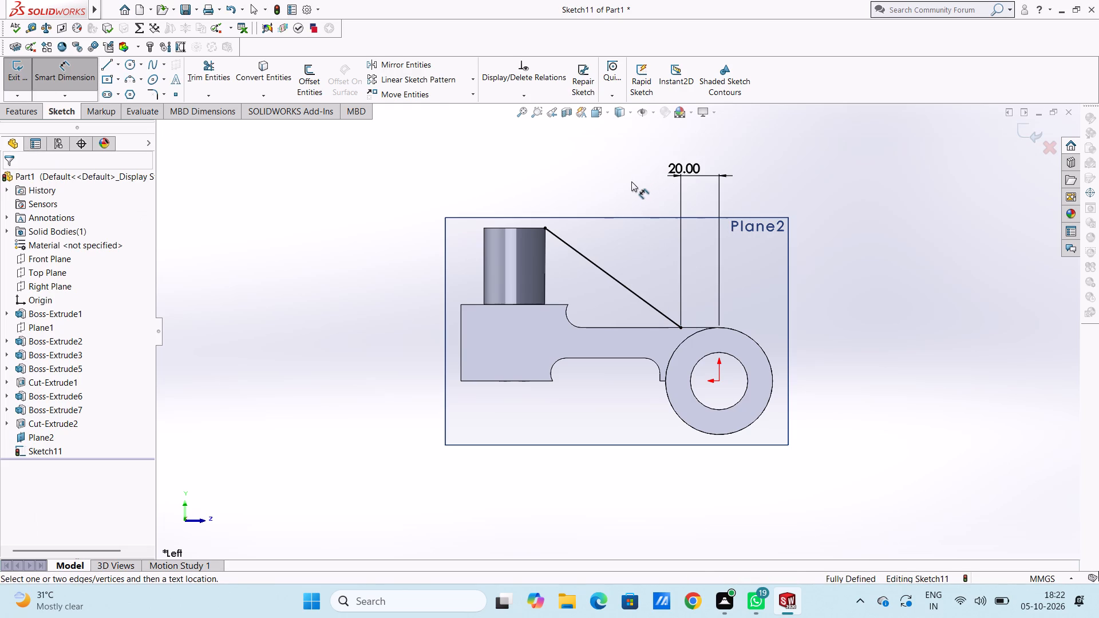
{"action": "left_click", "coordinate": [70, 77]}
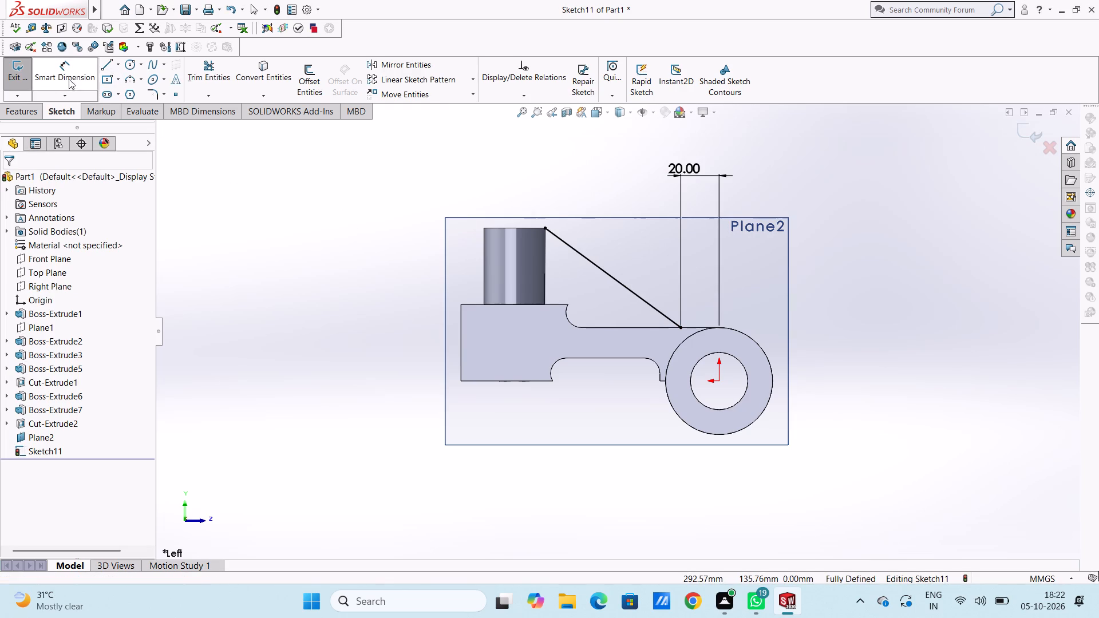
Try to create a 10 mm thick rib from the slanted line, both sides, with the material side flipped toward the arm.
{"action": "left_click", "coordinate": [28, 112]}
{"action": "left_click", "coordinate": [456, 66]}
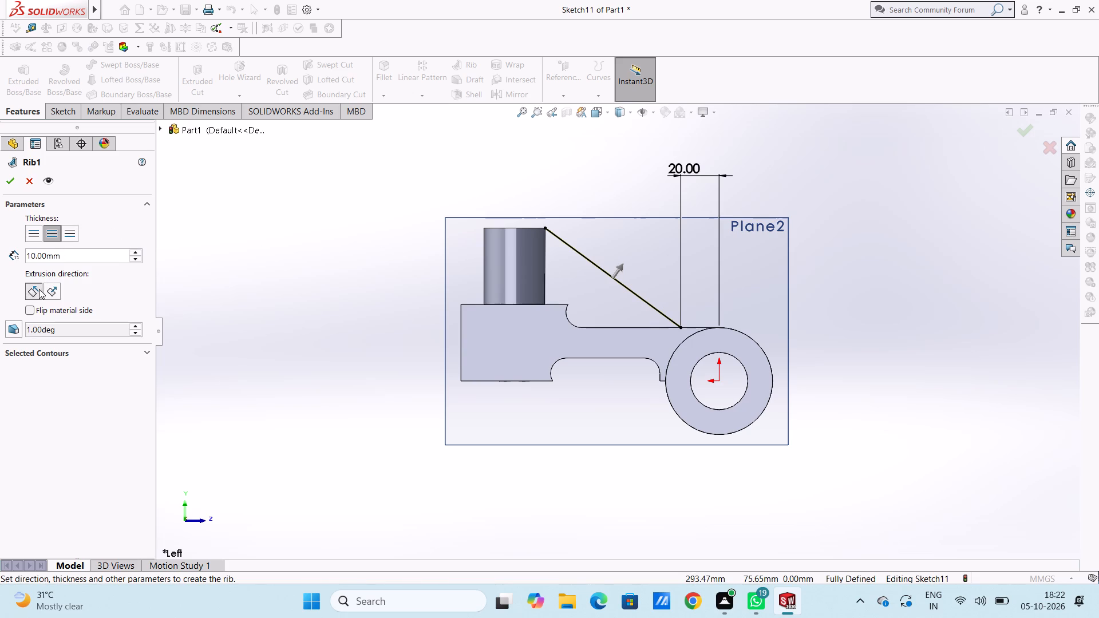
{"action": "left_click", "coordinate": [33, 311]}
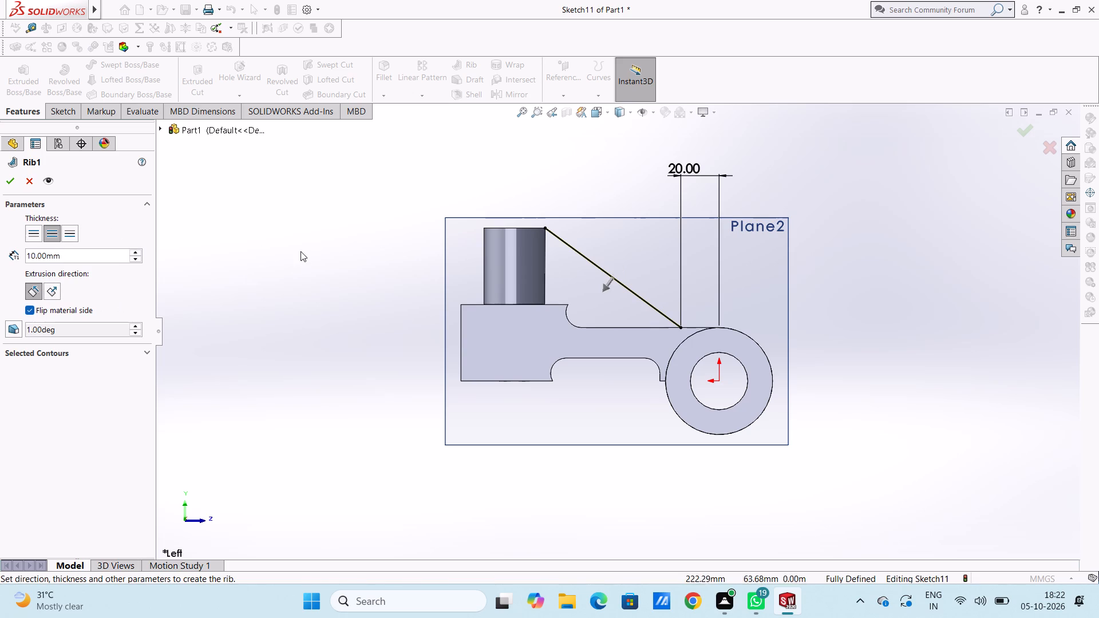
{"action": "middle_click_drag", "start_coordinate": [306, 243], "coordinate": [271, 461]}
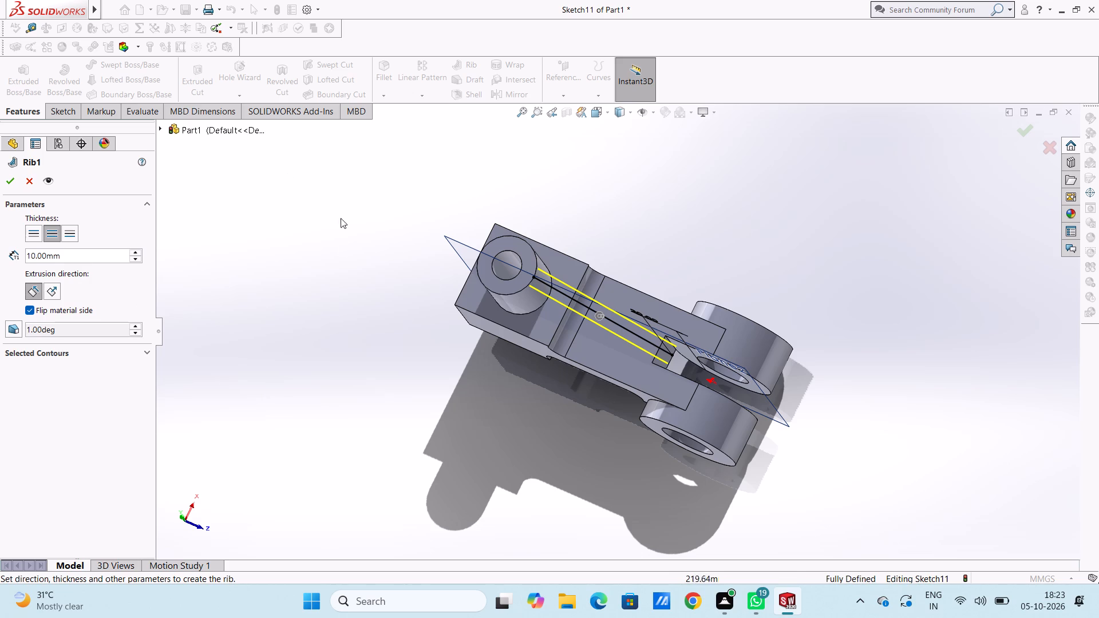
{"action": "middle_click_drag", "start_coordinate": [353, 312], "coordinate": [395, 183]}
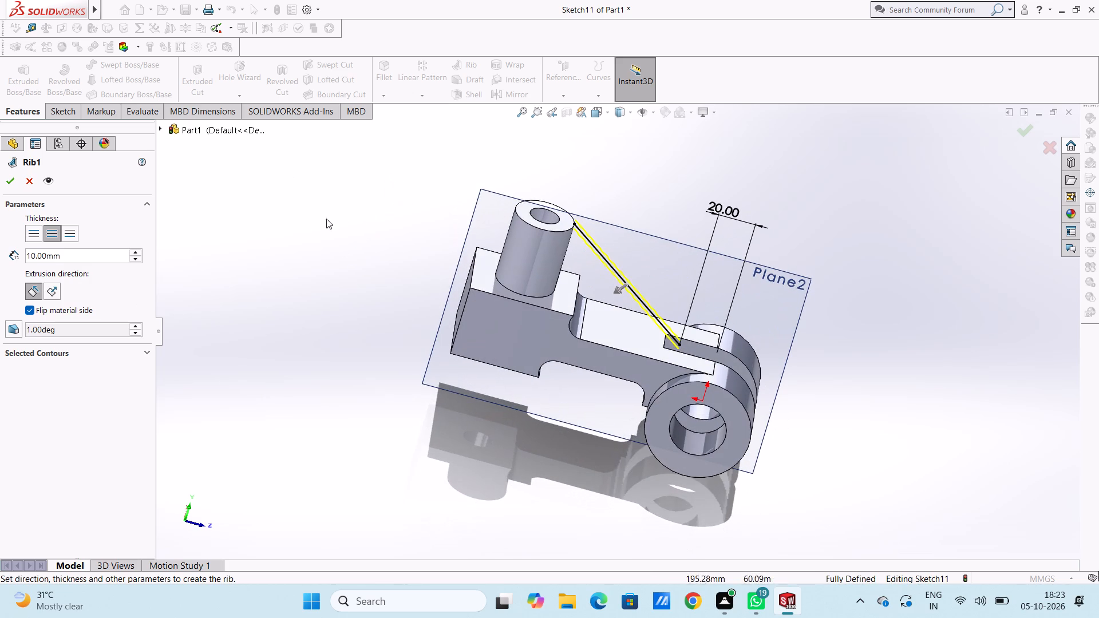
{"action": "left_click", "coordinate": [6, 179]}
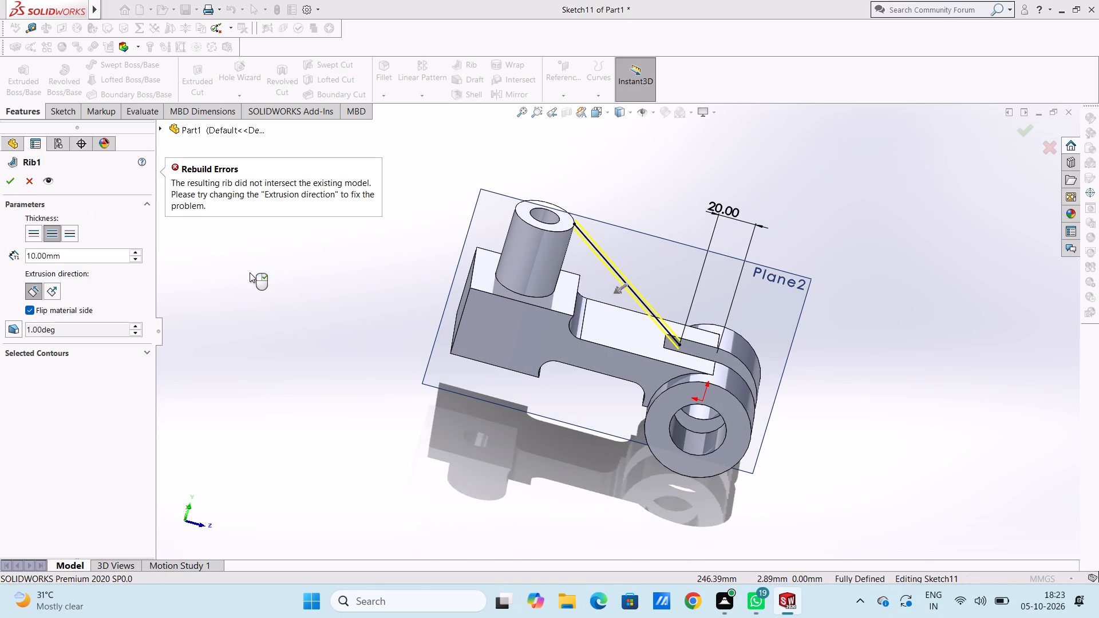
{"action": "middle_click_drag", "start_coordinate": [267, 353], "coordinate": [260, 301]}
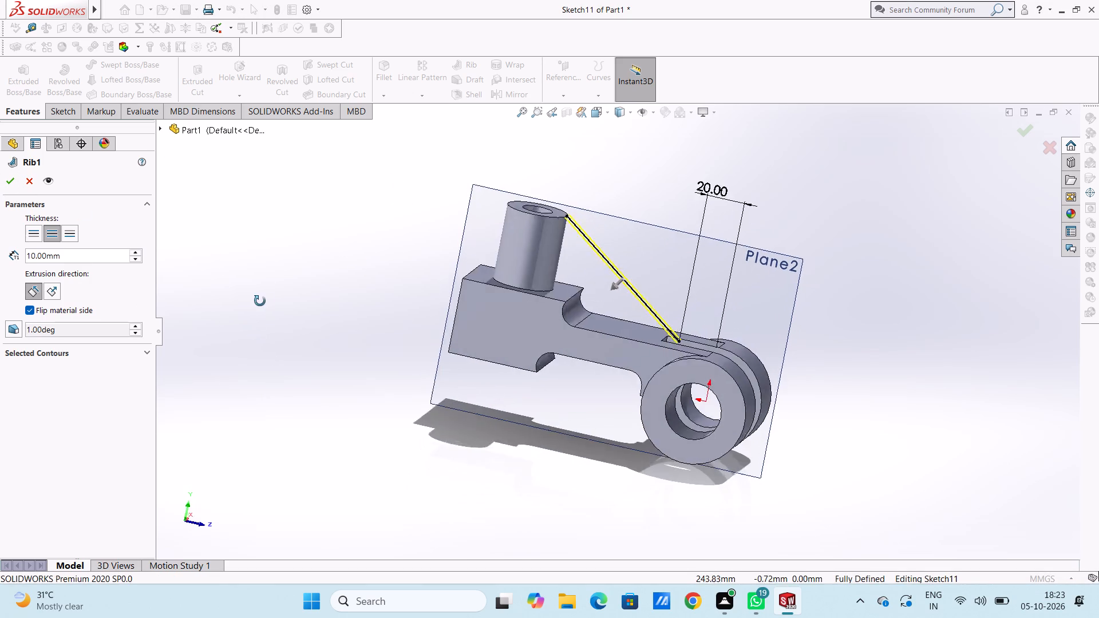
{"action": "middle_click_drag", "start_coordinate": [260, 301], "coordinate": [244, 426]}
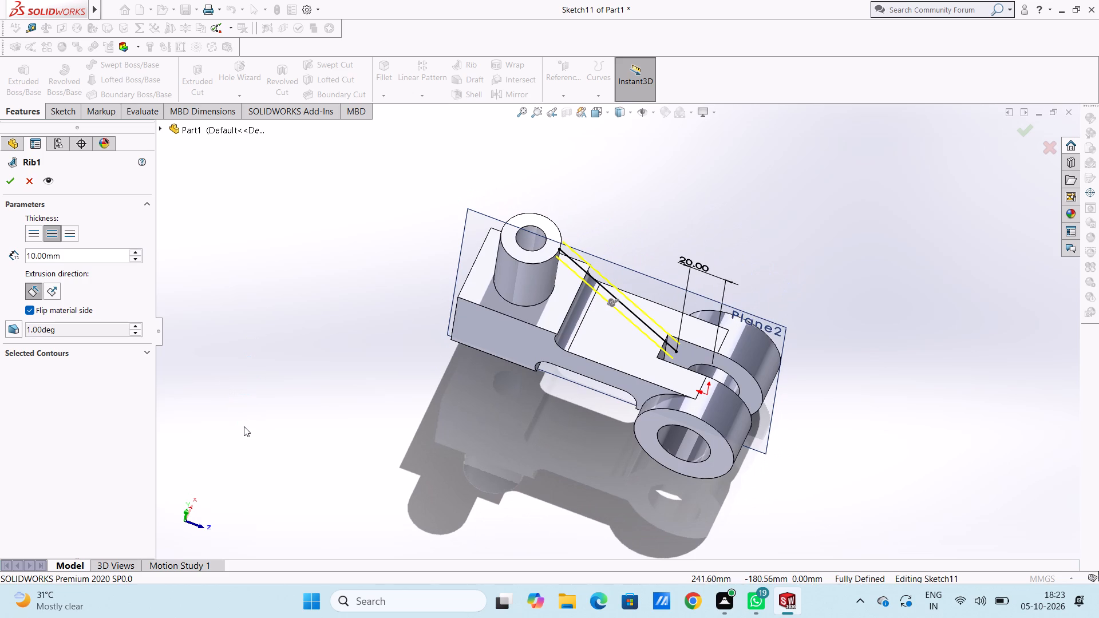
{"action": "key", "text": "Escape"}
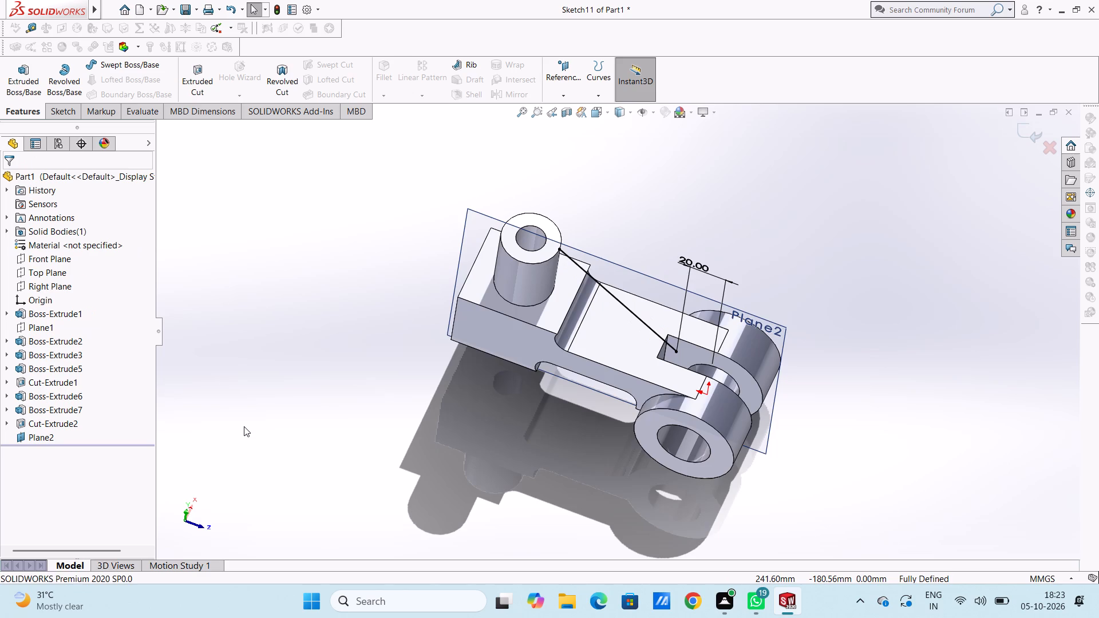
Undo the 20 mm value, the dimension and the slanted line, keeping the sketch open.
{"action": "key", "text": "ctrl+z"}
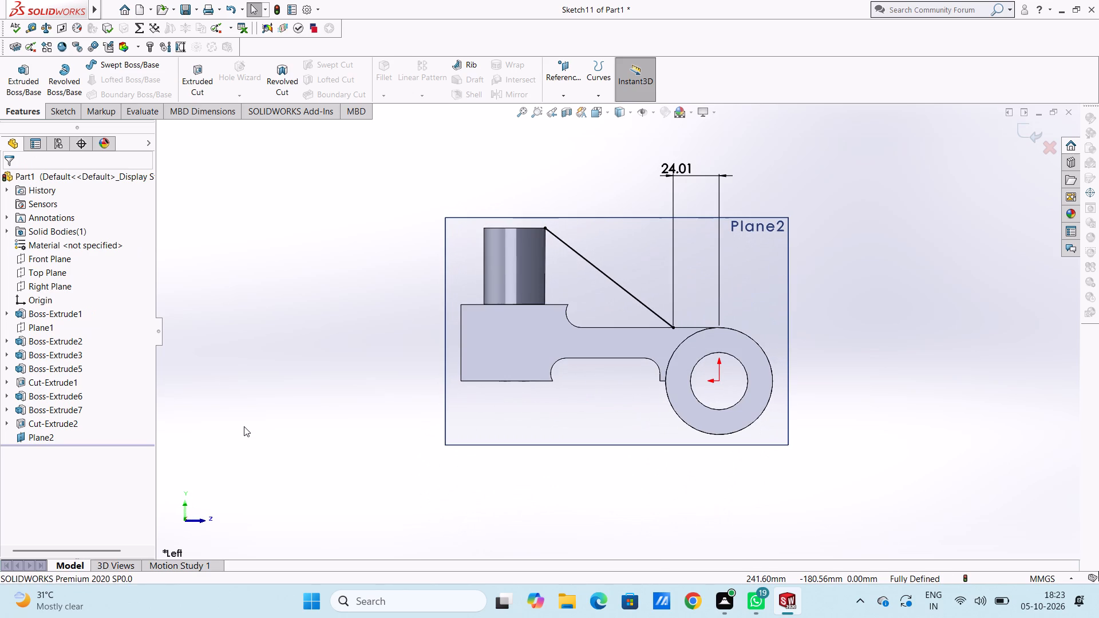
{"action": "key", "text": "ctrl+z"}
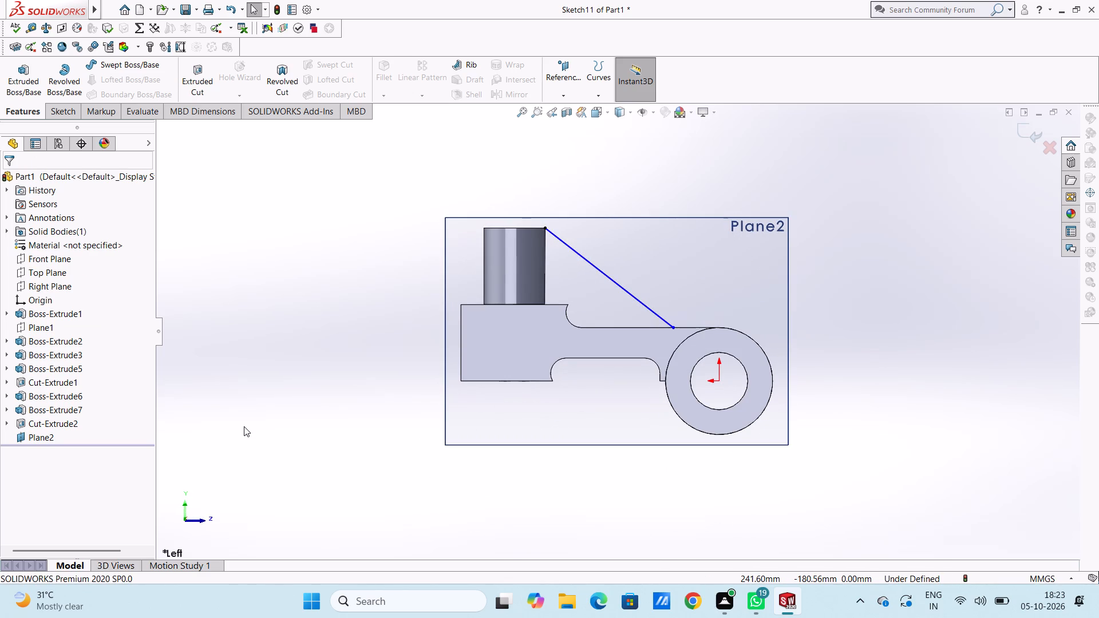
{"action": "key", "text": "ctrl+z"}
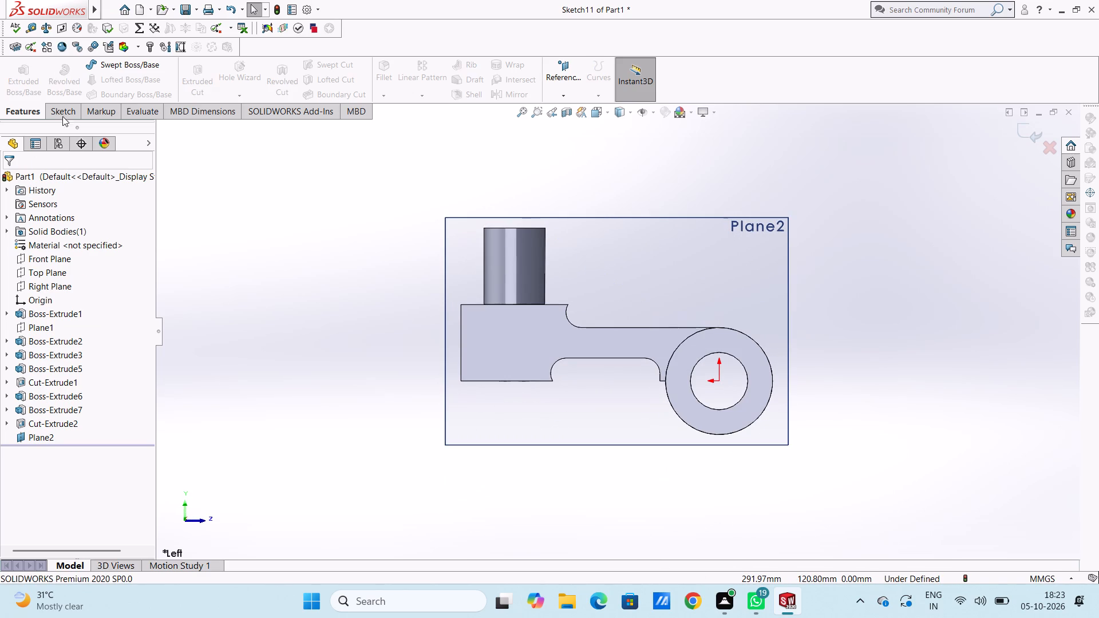
Sketch a slanted line about 76 mm long from the boss's top corner to the midpoint of the arm's top edge.
{"action": "left_click", "coordinate": [61, 116]}
{"action": "left_click", "coordinate": [105, 64]}
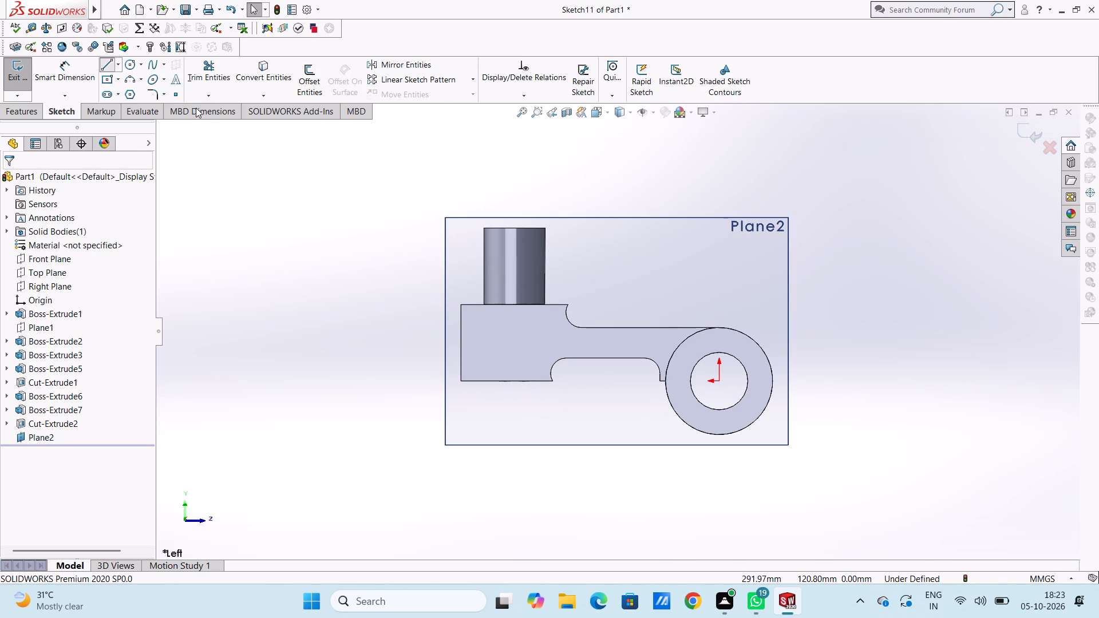
{"action": "left_click", "coordinate": [545, 226]}
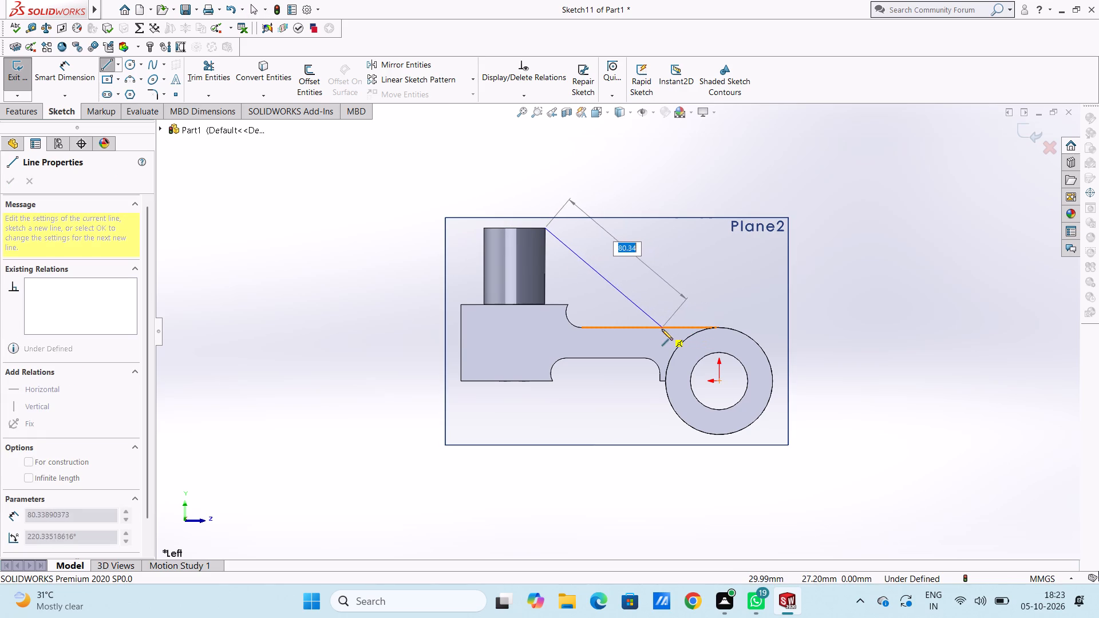
{"action": "left_click", "coordinate": [650, 327]}
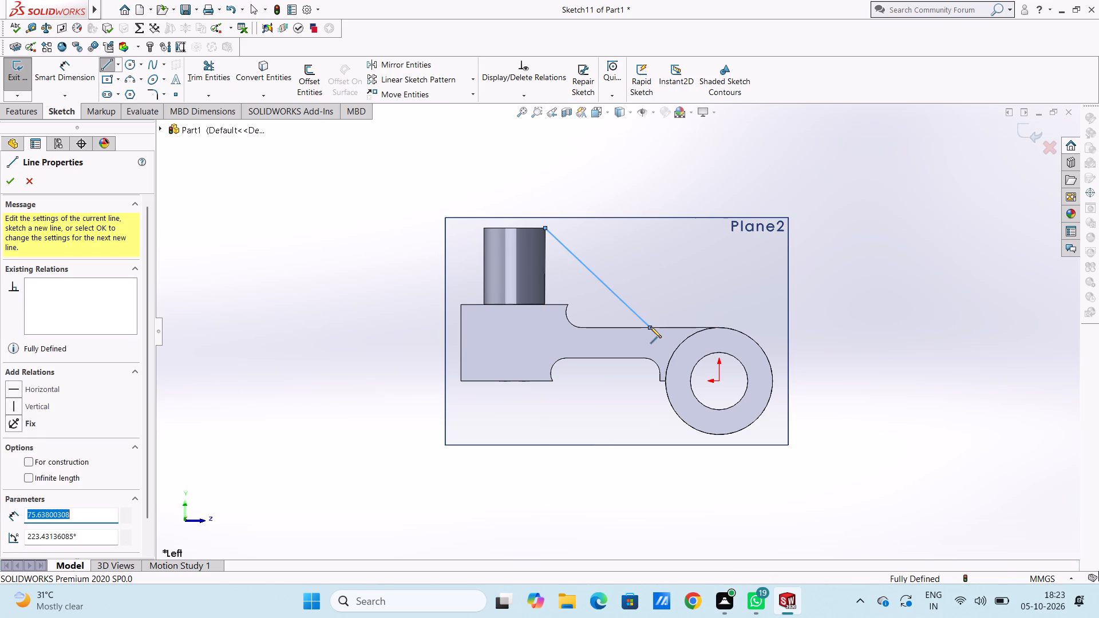
{"action": "key", "text": "Escape"}
{"action": "key", "text": "Escape"}
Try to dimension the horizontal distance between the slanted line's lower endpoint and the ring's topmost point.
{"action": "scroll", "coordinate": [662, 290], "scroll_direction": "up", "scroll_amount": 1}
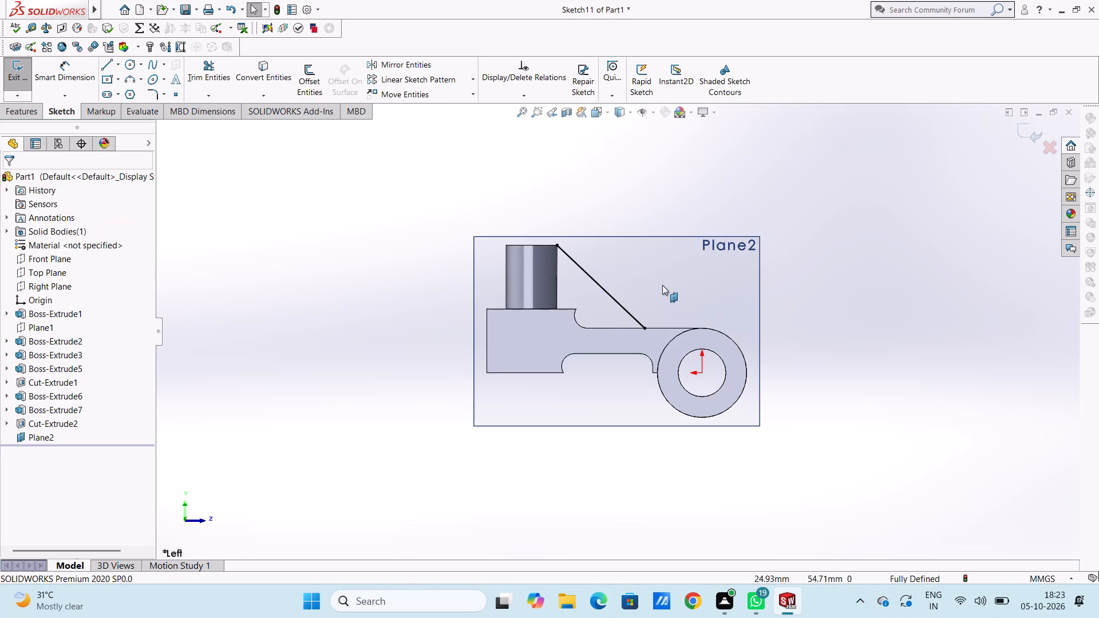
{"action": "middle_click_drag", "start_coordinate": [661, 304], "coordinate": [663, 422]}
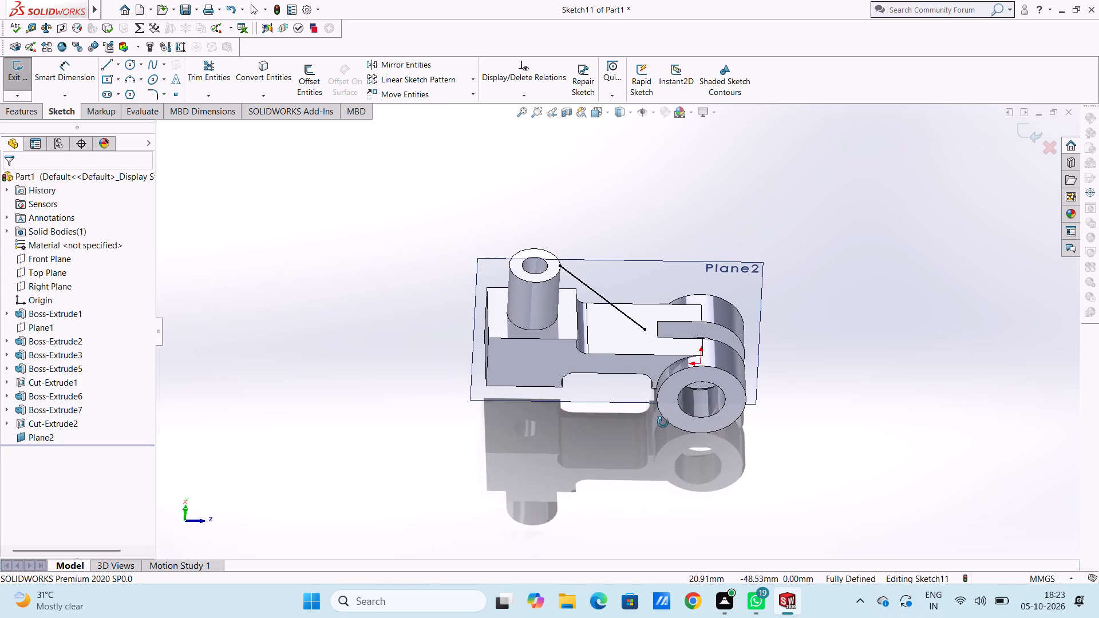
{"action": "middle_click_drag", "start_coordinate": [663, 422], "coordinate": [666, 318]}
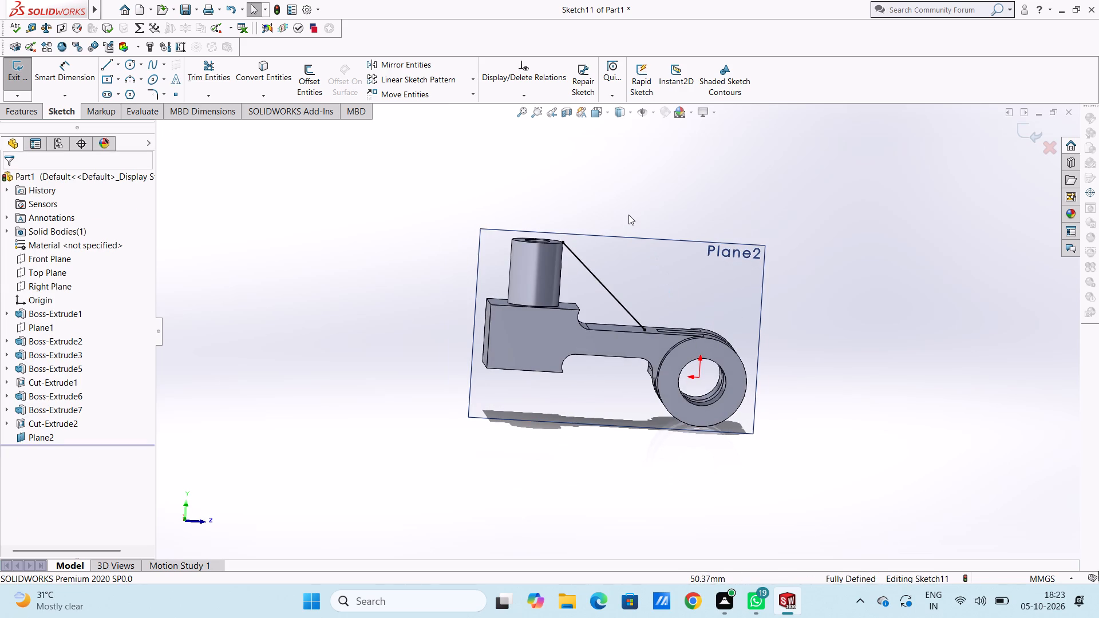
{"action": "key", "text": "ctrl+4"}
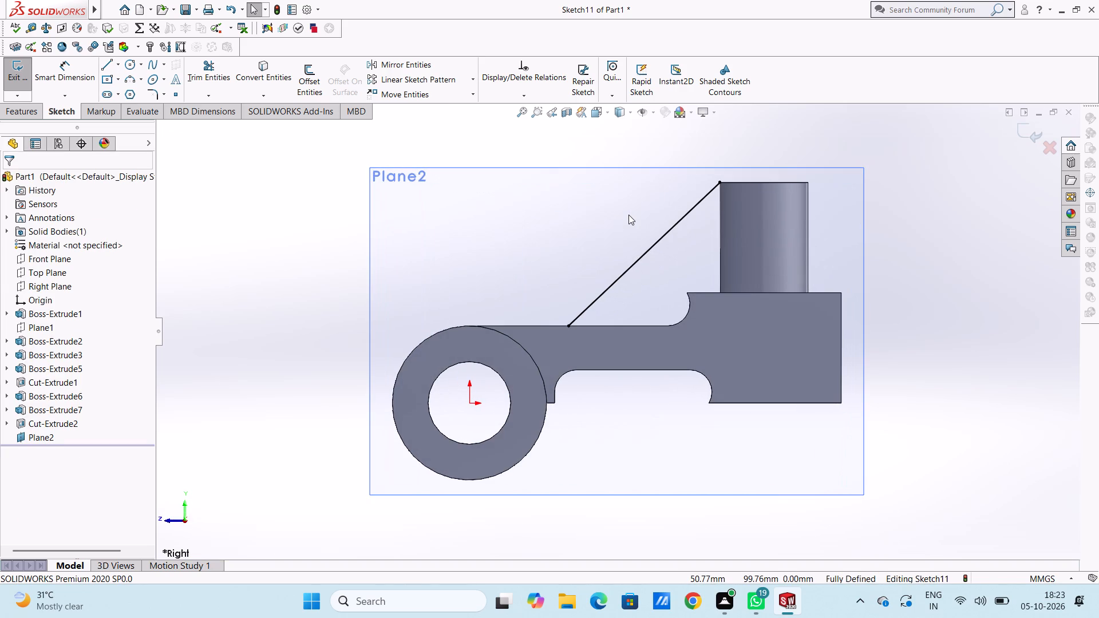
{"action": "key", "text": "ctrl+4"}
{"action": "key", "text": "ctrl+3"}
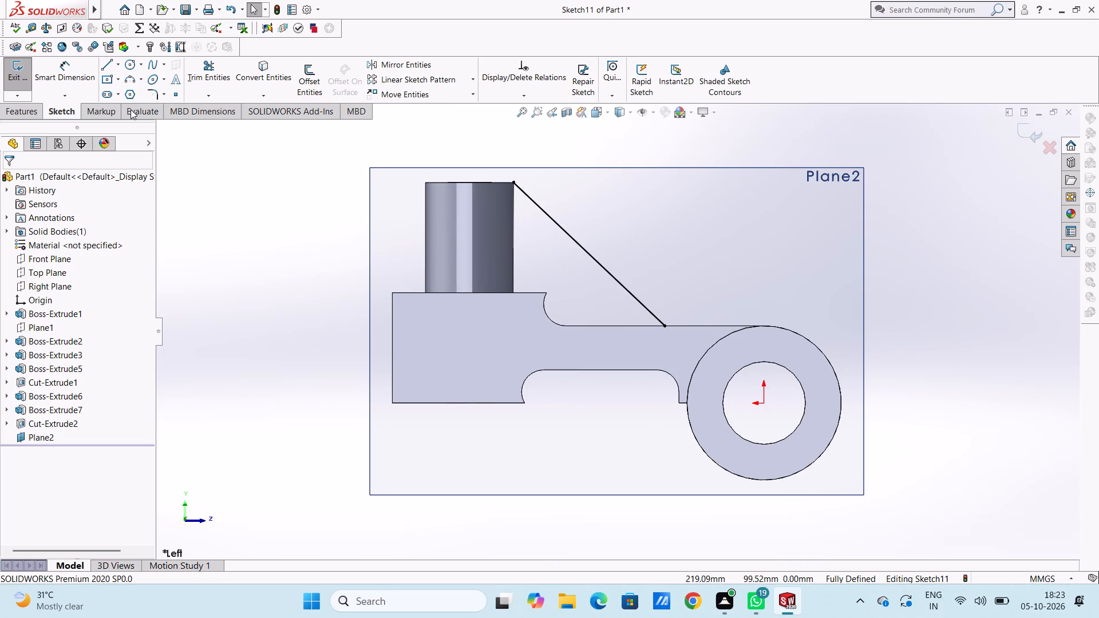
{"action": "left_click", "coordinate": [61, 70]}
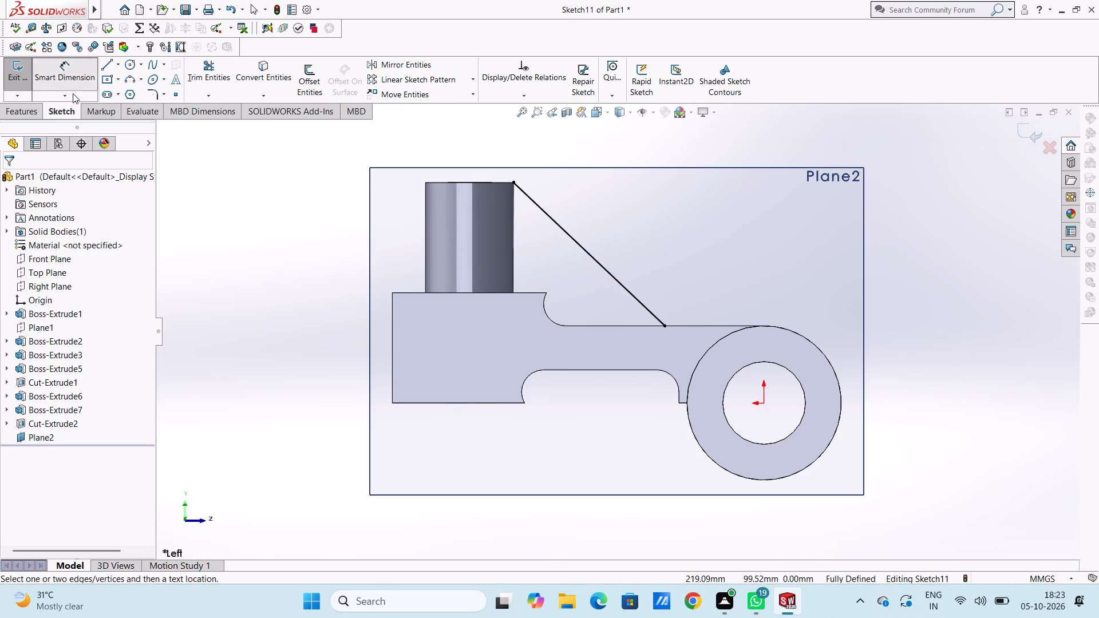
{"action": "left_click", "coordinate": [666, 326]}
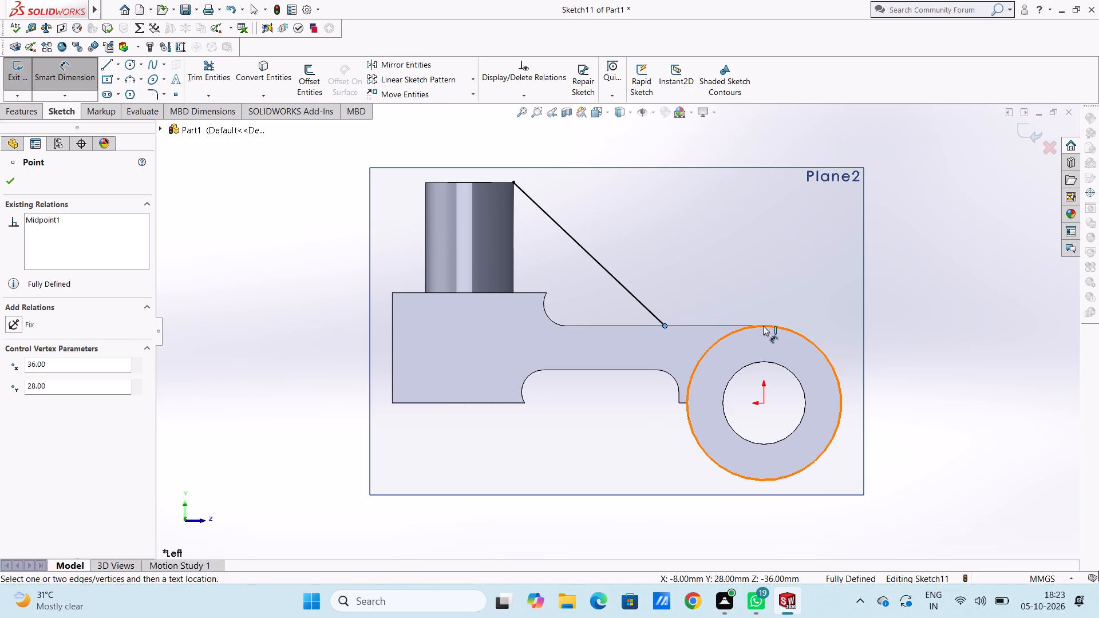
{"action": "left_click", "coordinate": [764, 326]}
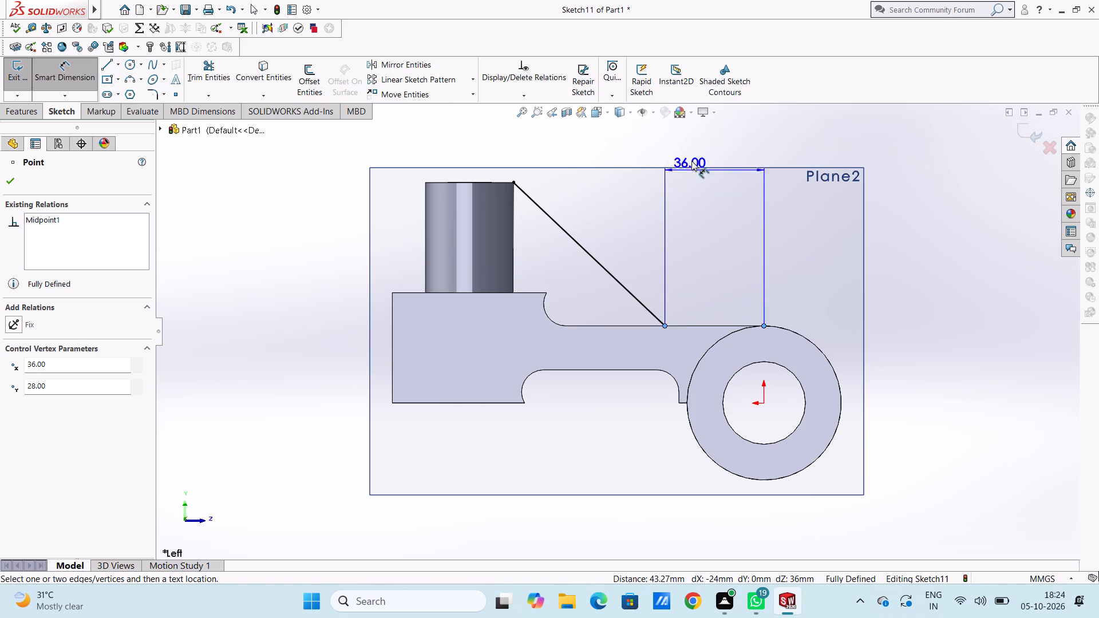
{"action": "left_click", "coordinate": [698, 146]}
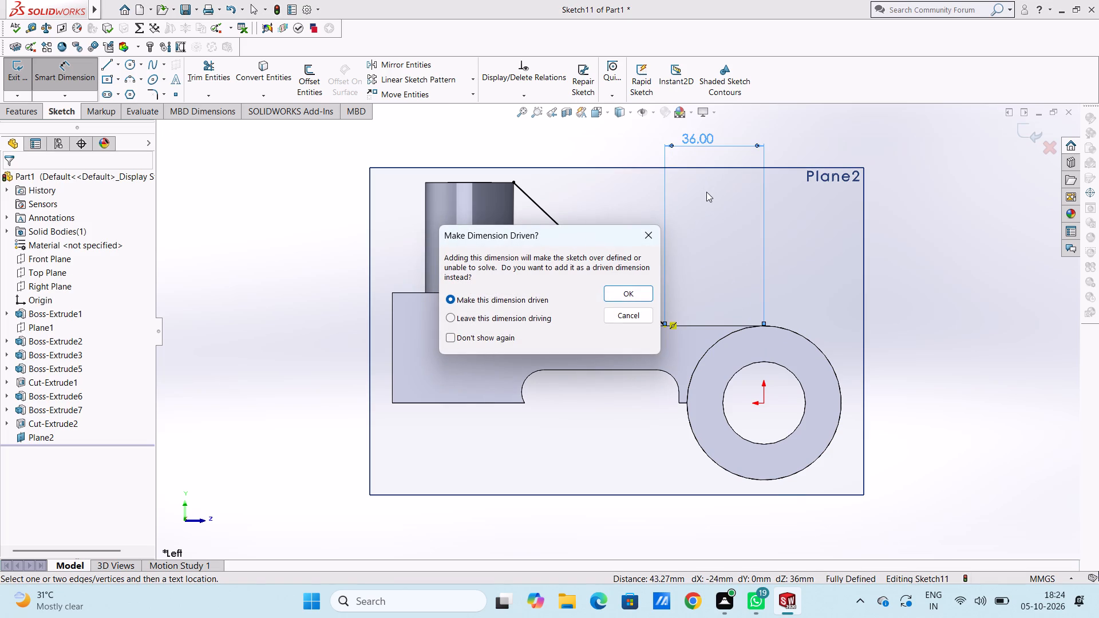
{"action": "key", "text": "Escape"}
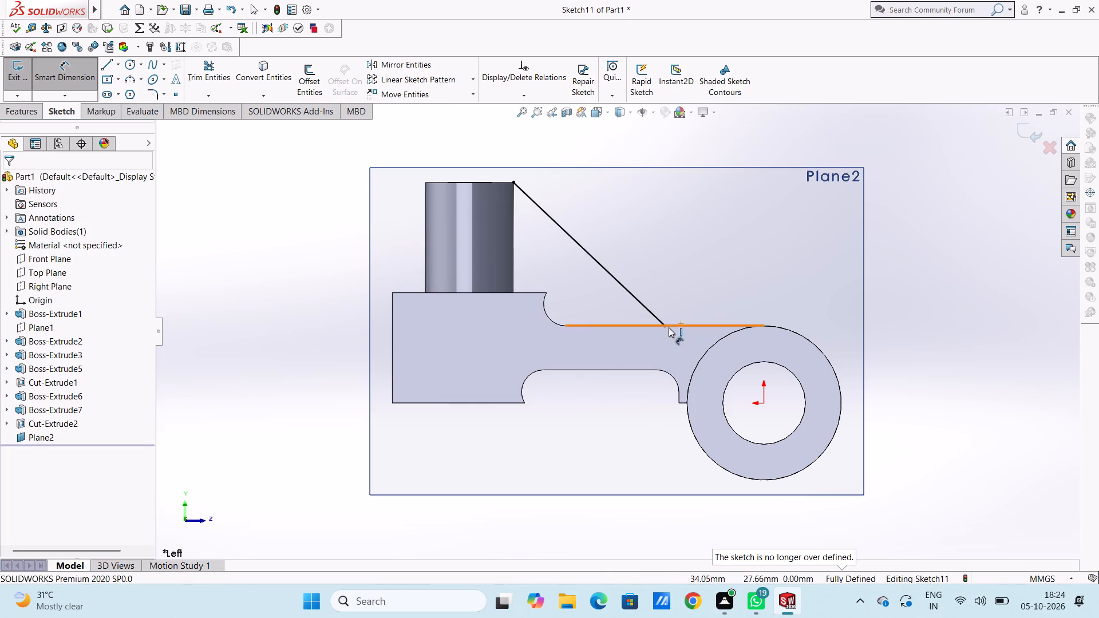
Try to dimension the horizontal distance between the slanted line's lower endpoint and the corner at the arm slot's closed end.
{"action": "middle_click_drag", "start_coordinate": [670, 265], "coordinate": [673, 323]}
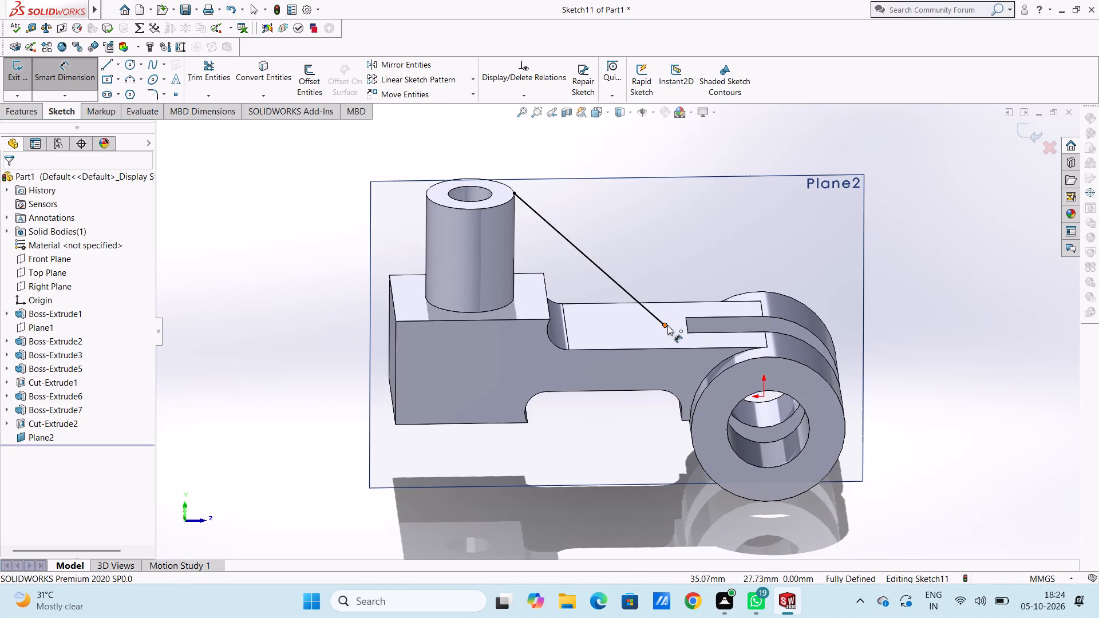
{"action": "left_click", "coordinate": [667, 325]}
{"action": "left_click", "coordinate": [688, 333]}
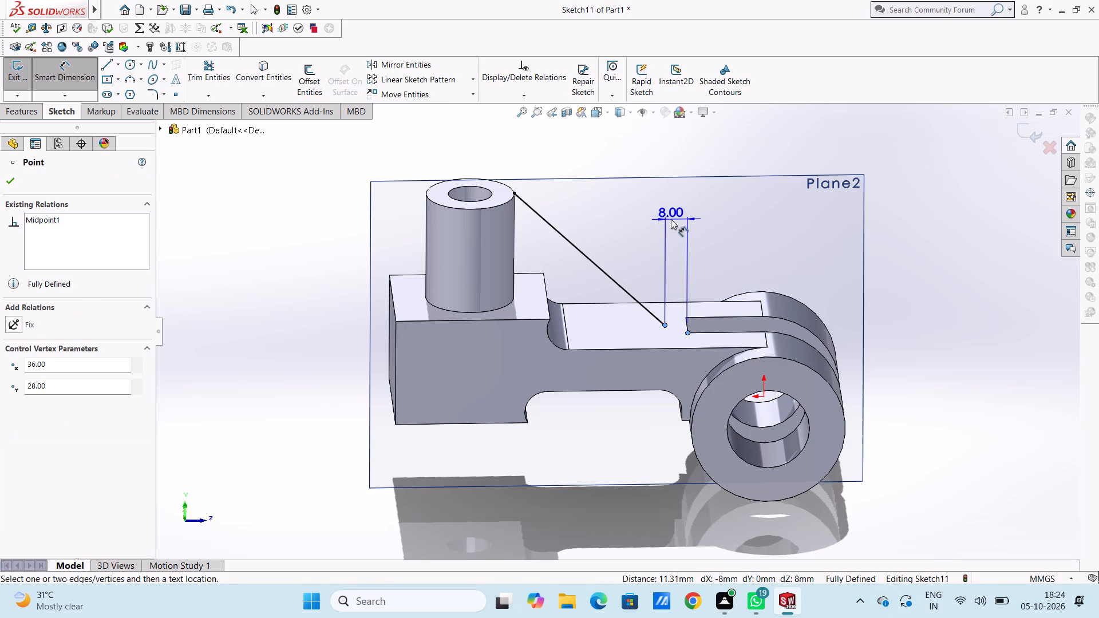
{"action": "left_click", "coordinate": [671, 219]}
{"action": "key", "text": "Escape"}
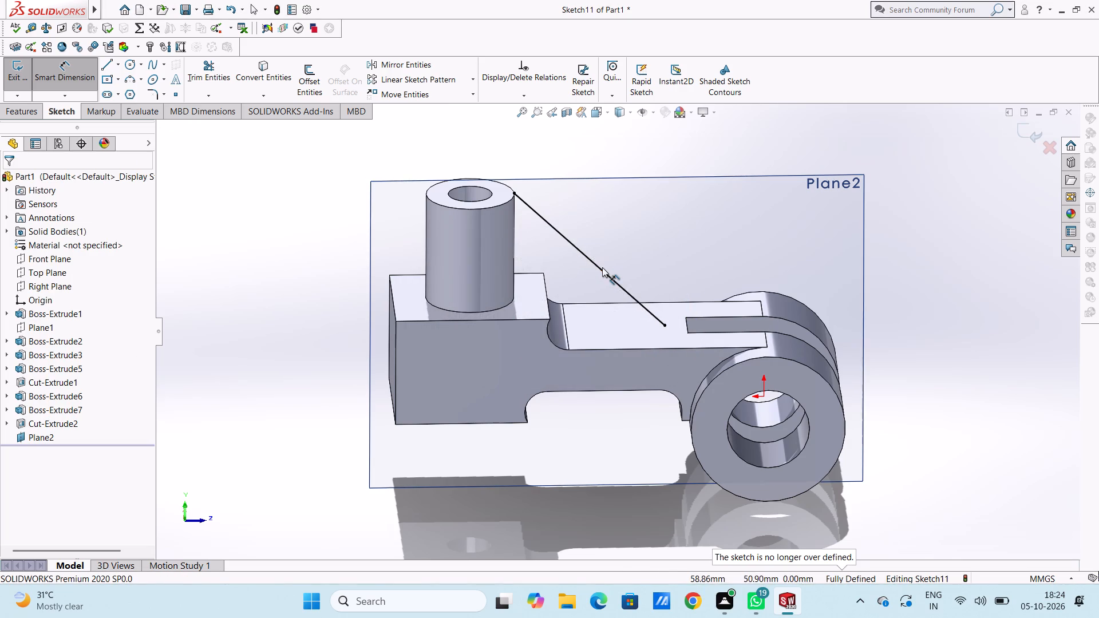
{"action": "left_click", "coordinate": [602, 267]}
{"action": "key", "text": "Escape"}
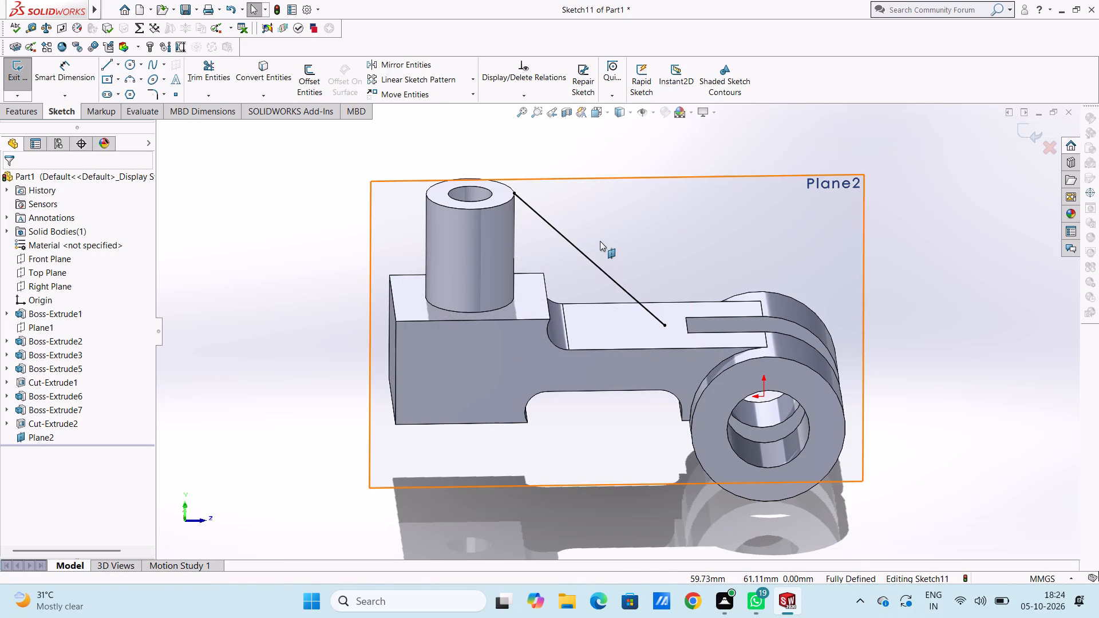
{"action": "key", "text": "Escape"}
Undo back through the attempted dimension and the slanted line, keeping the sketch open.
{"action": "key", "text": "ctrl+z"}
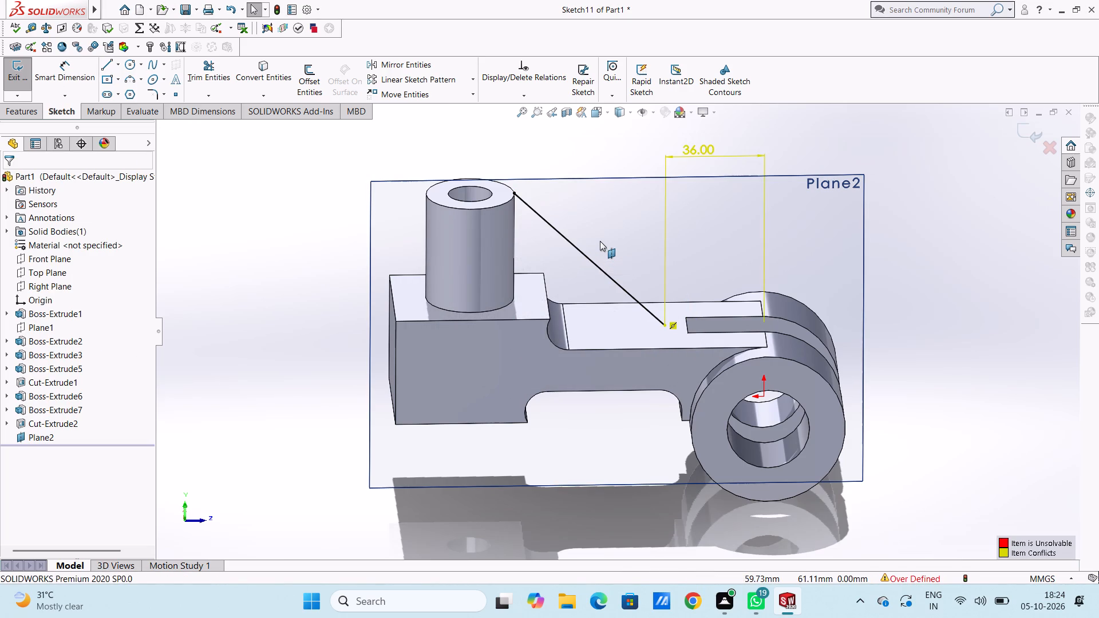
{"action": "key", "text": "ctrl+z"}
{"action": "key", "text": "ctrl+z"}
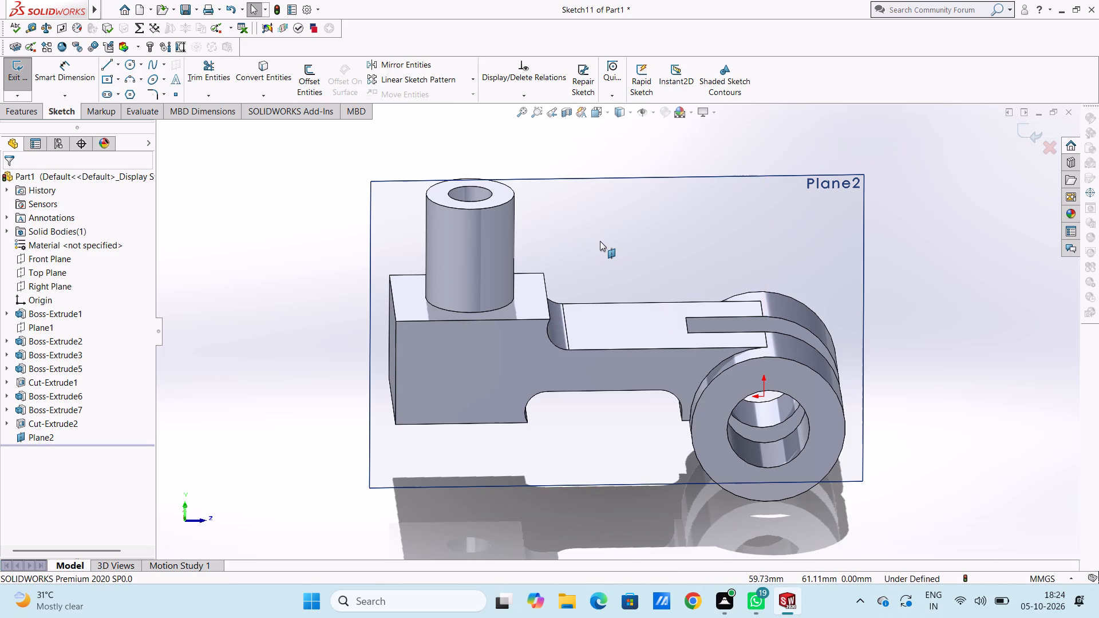
Sketch a slanted line about 63 mm long from the boss's top corner to the arm's top edge, off its midpoint.
{"action": "key", "text": "ctrl+3"}
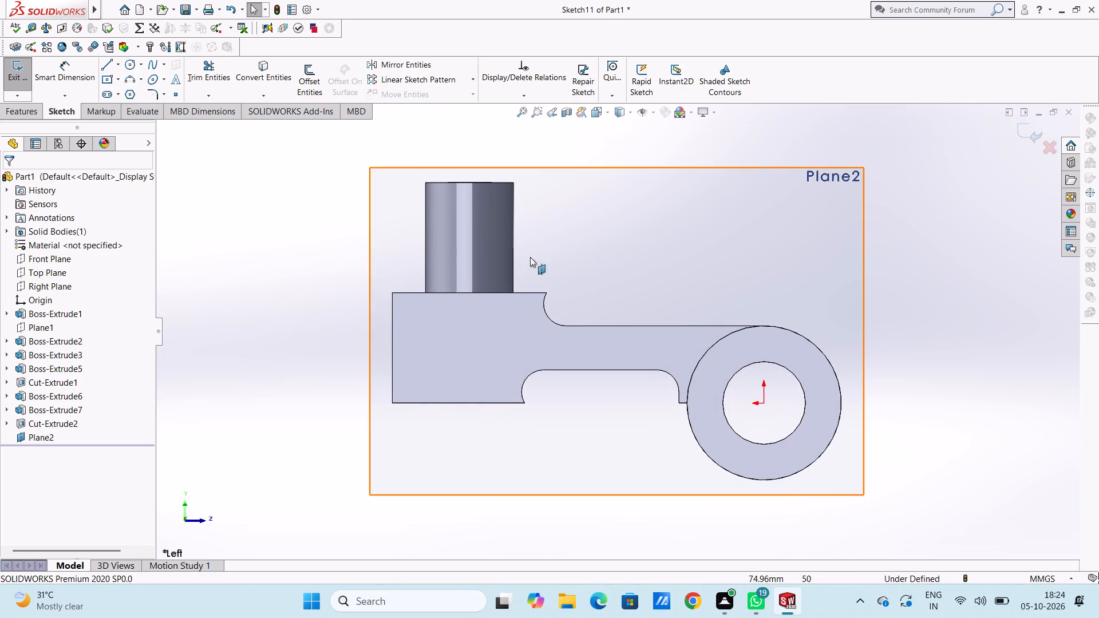
{"action": "left_click", "coordinate": [106, 69]}
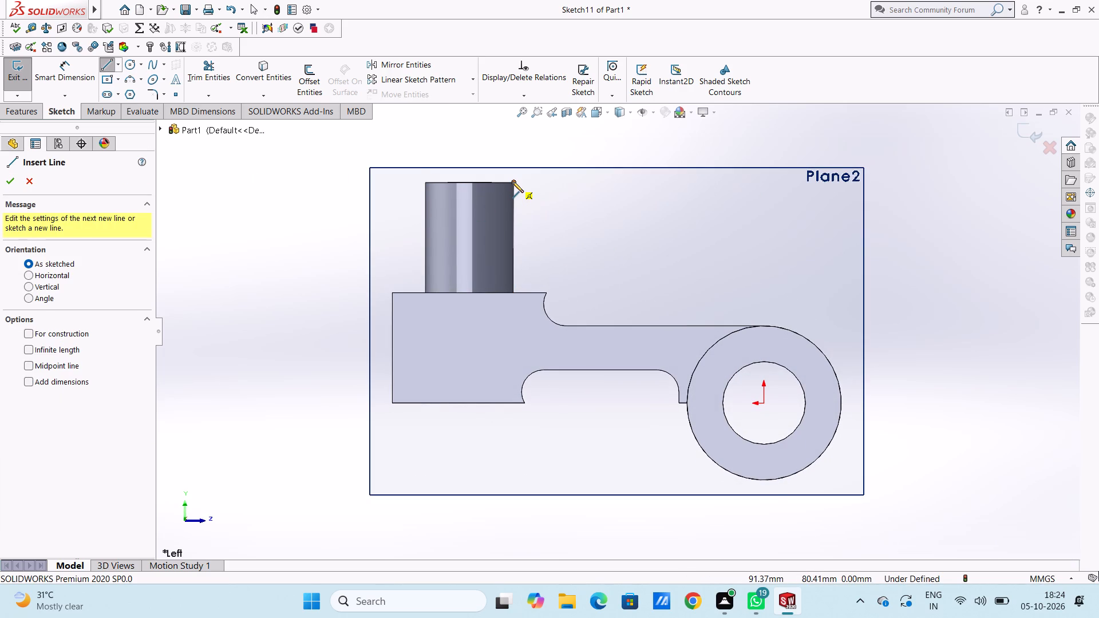
{"action": "left_click", "coordinate": [512, 181]}
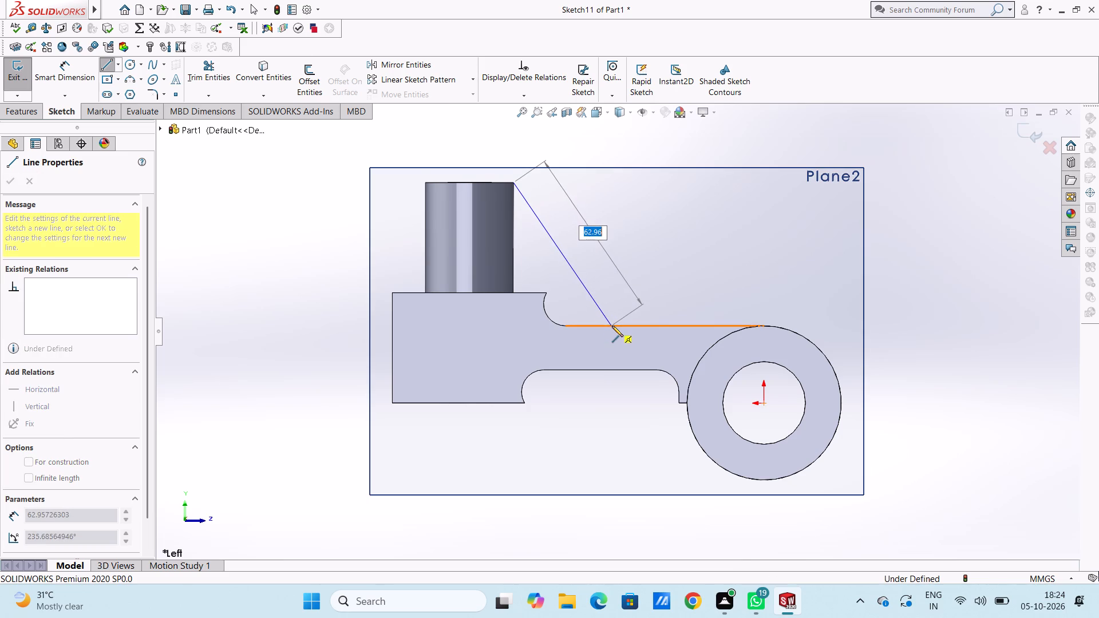
{"action": "left_click", "coordinate": [612, 326]}
{"action": "key", "text": "Escape"}
{"action": "key", "text": "Escape"}
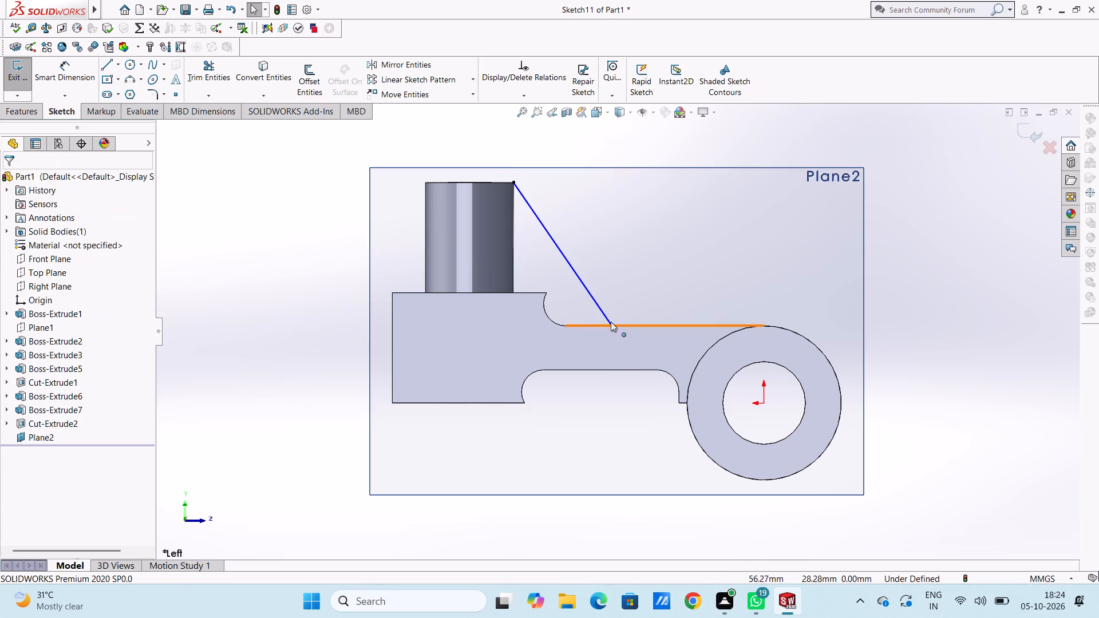
Dimension the horizontal distance between the line's lower endpoint and the corner at the slot's closed end as 20 mm.
{"action": "middle_click_drag", "start_coordinate": [616, 180], "coordinate": [612, 262]}
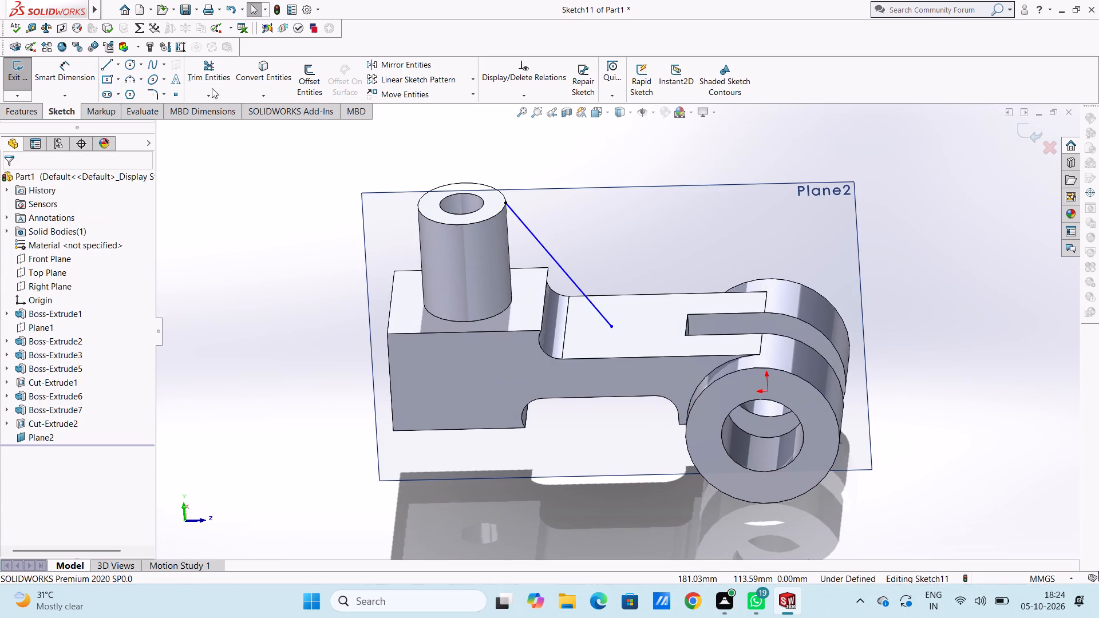
{"action": "left_click", "coordinate": [89, 76]}
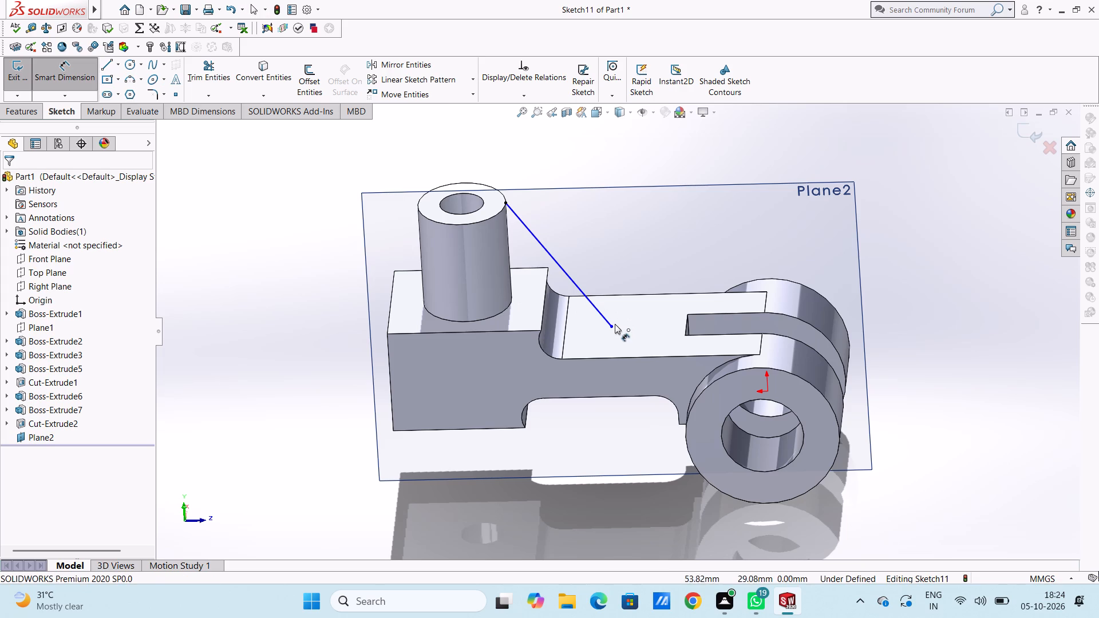
{"action": "left_click", "coordinate": [614, 326]}
{"action": "left_click", "coordinate": [685, 334]}
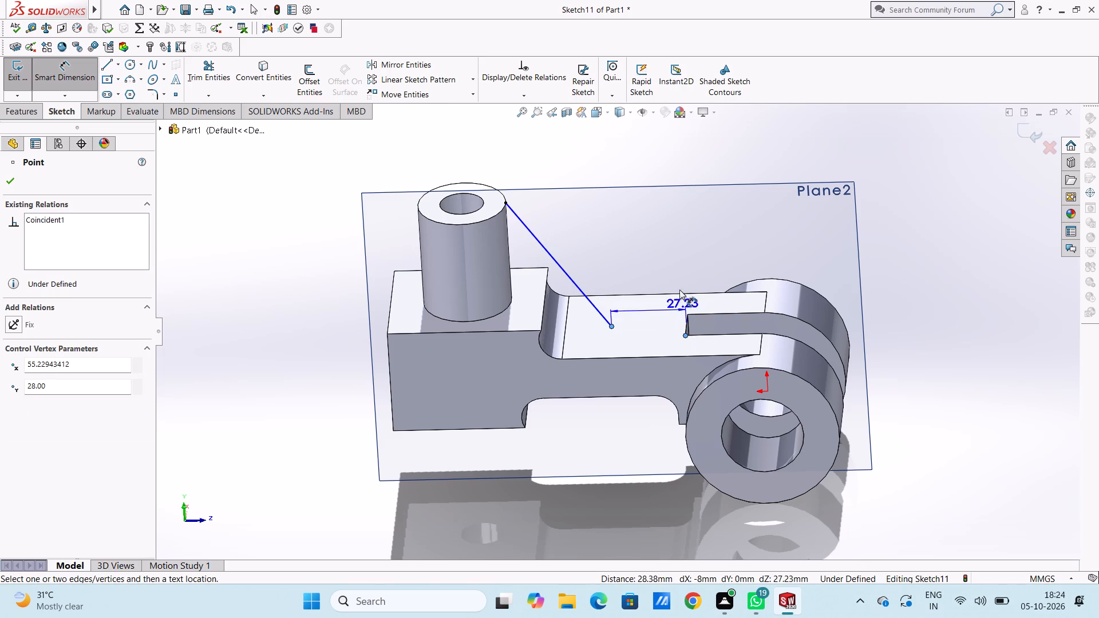
{"action": "left_click", "coordinate": [666, 159]}
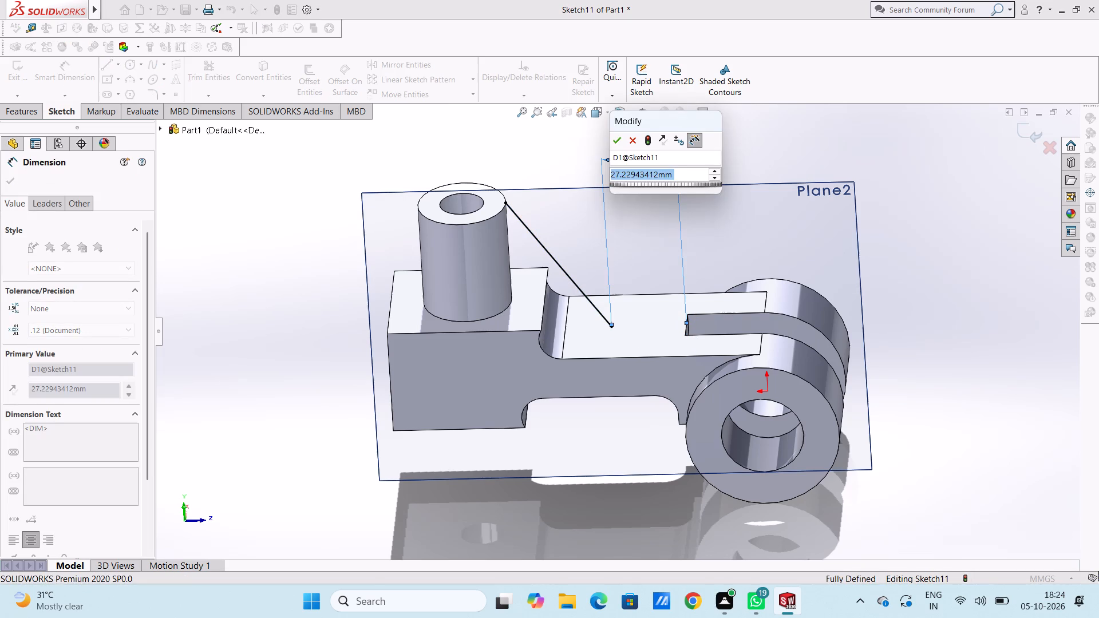
{"action": "type", "text": "20"}
{"action": "key", "text": "Return"}
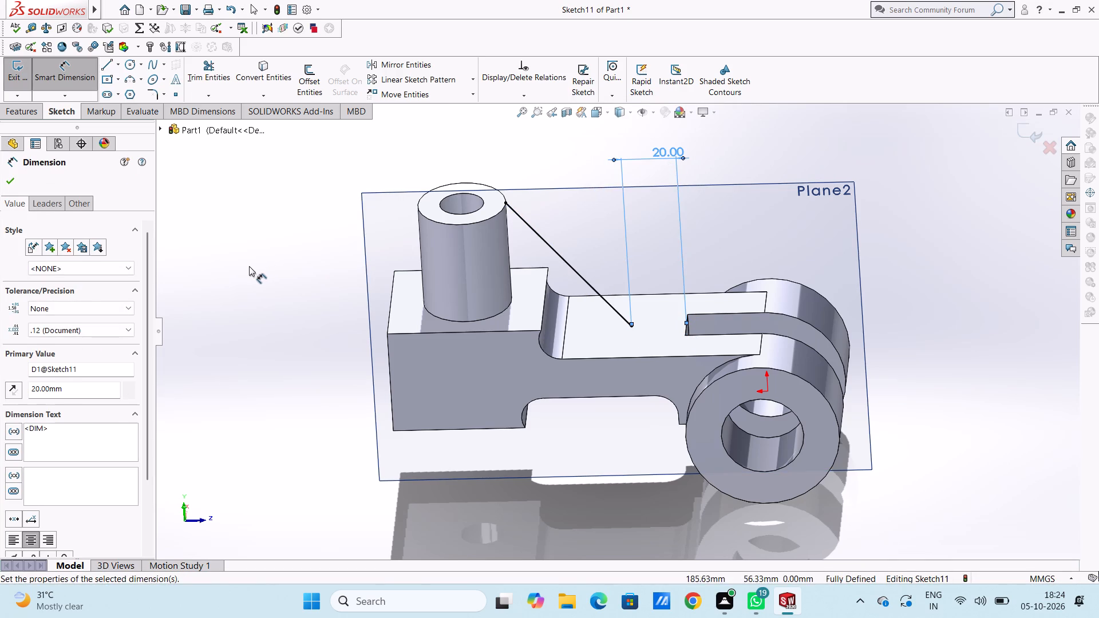
{"action": "left_click", "coordinate": [249, 266]}
{"action": "middle_click_drag", "start_coordinate": [274, 309], "coordinate": [280, 279]}
{"action": "middle_click_drag", "start_coordinate": [278, 278], "coordinate": [267, 285]}
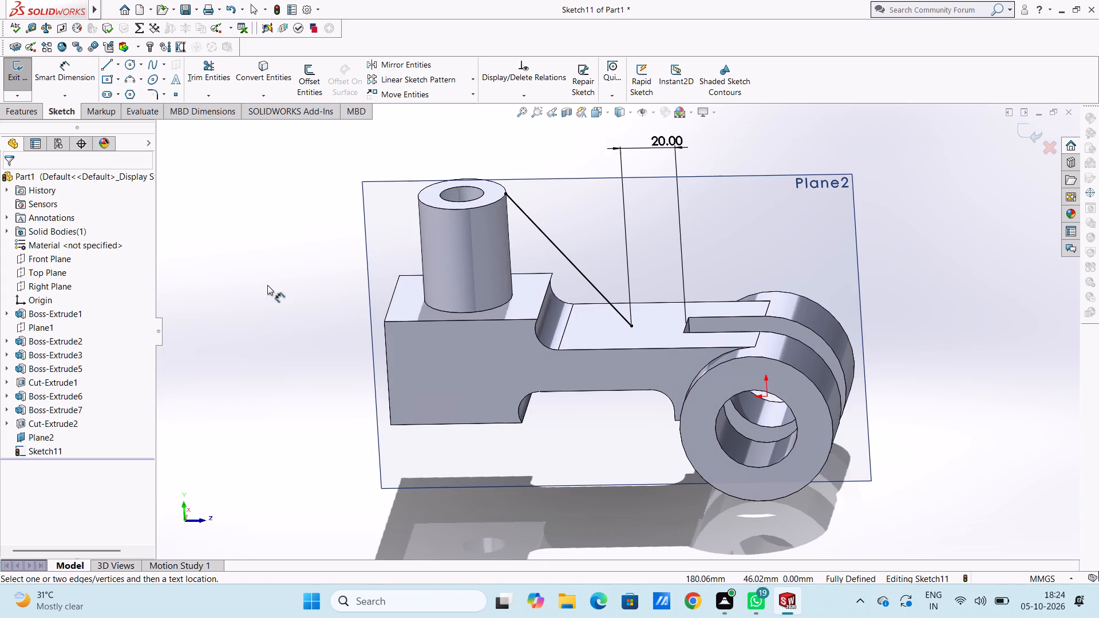
{"action": "left_click", "coordinate": [84, 81]}
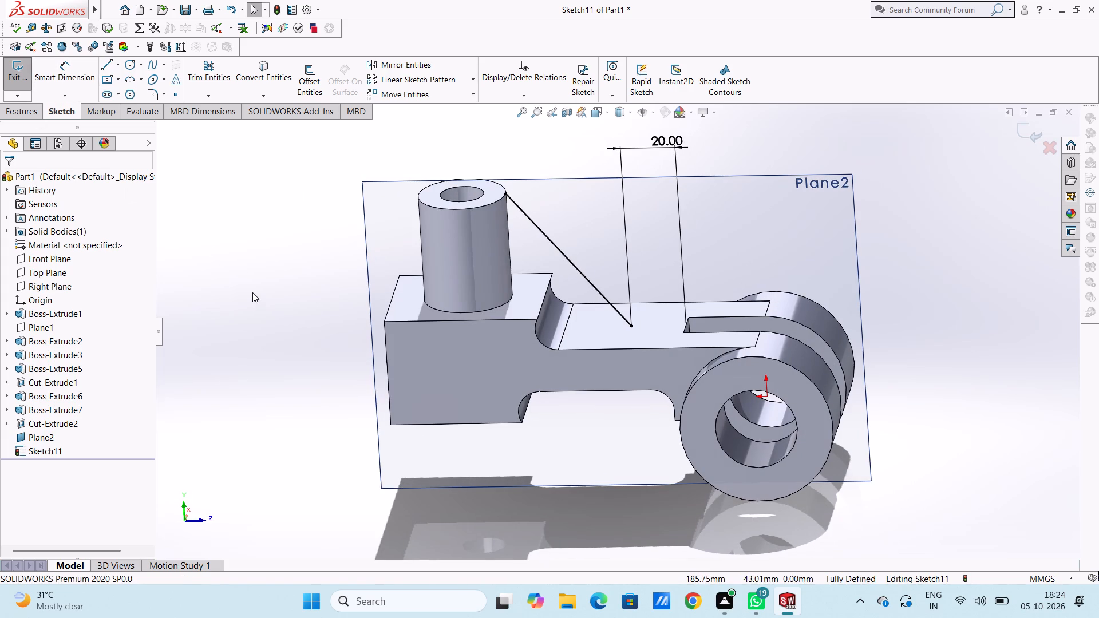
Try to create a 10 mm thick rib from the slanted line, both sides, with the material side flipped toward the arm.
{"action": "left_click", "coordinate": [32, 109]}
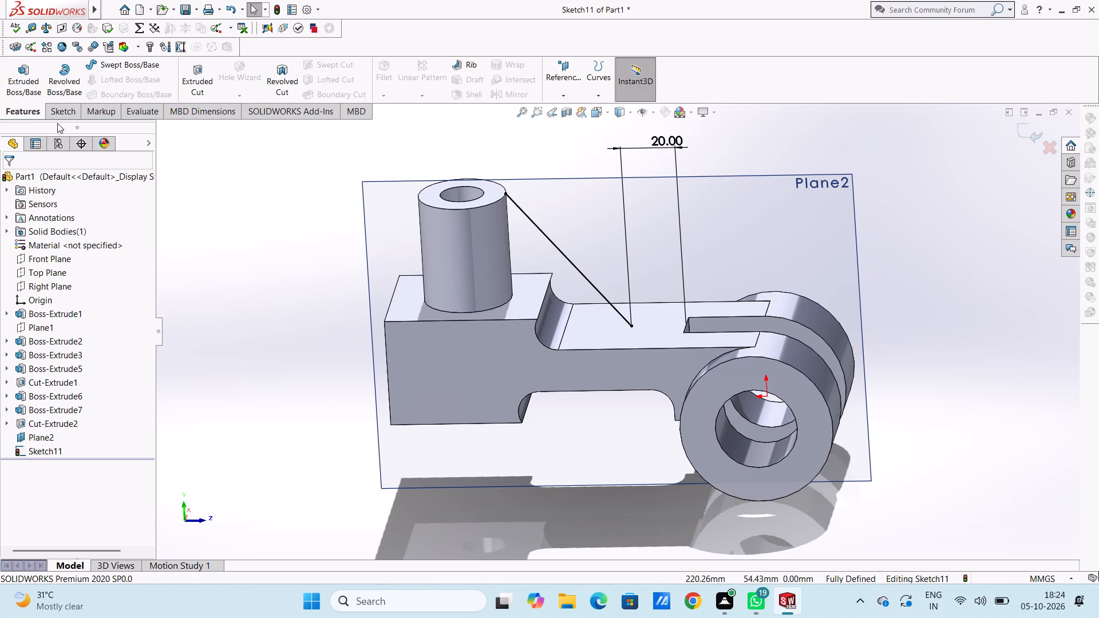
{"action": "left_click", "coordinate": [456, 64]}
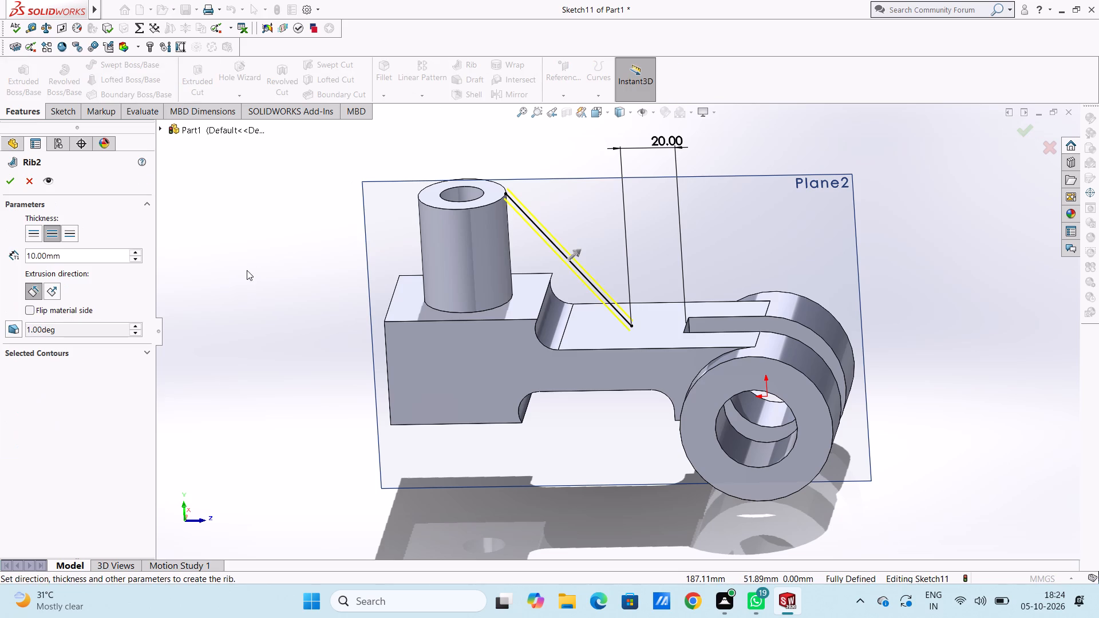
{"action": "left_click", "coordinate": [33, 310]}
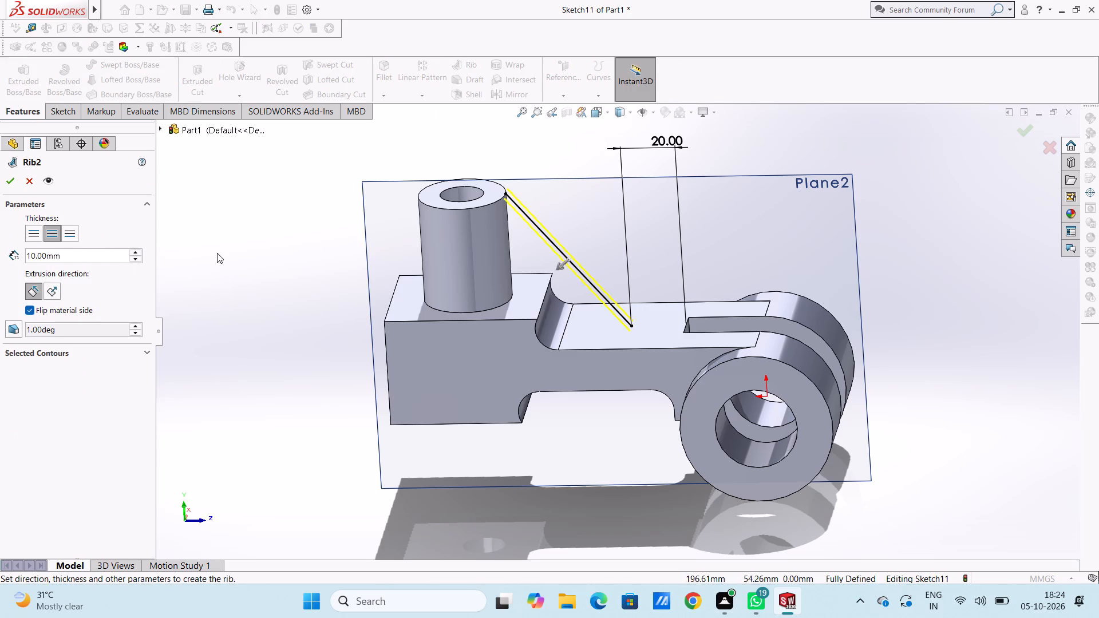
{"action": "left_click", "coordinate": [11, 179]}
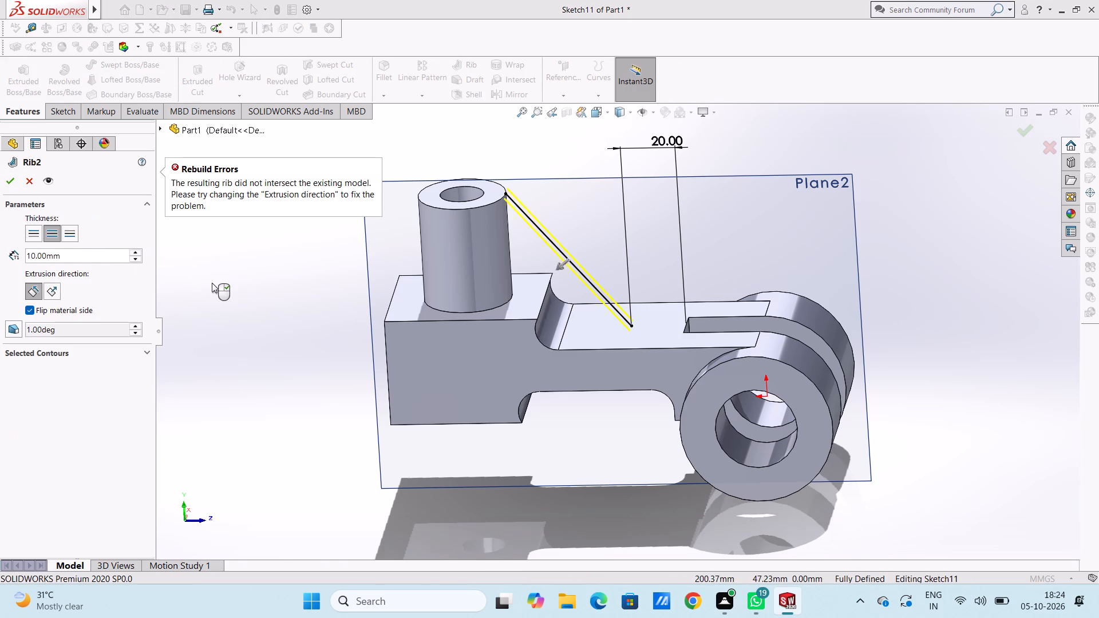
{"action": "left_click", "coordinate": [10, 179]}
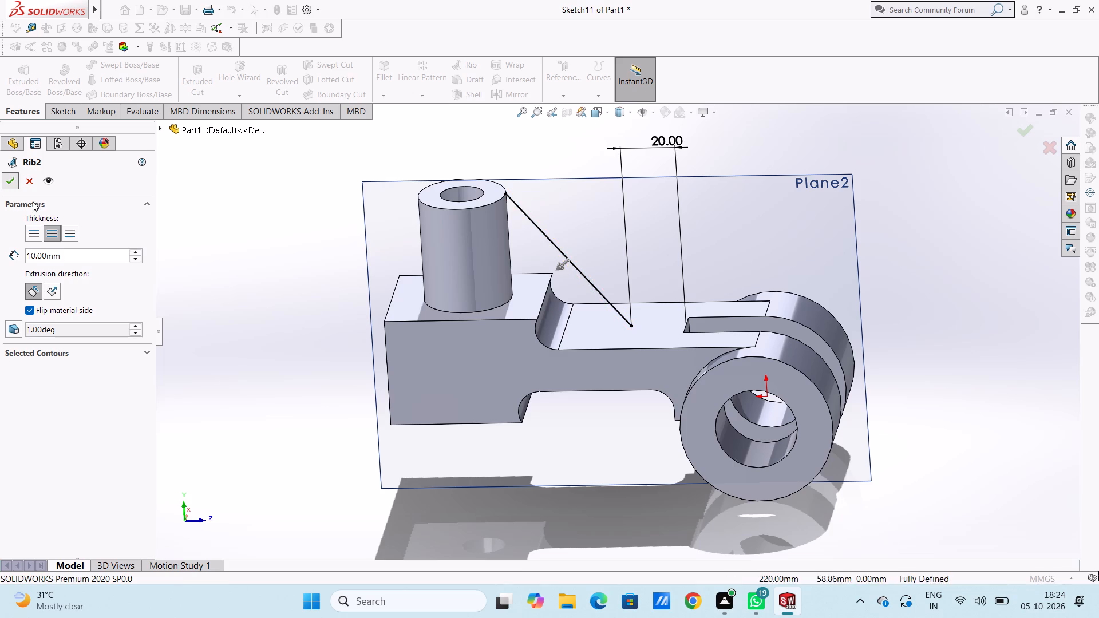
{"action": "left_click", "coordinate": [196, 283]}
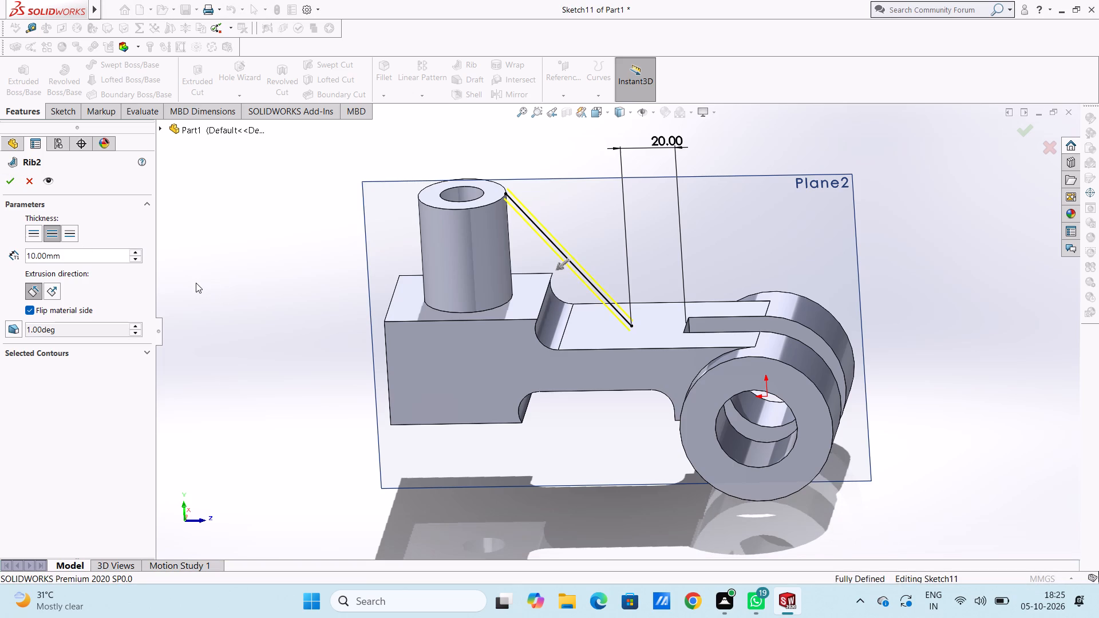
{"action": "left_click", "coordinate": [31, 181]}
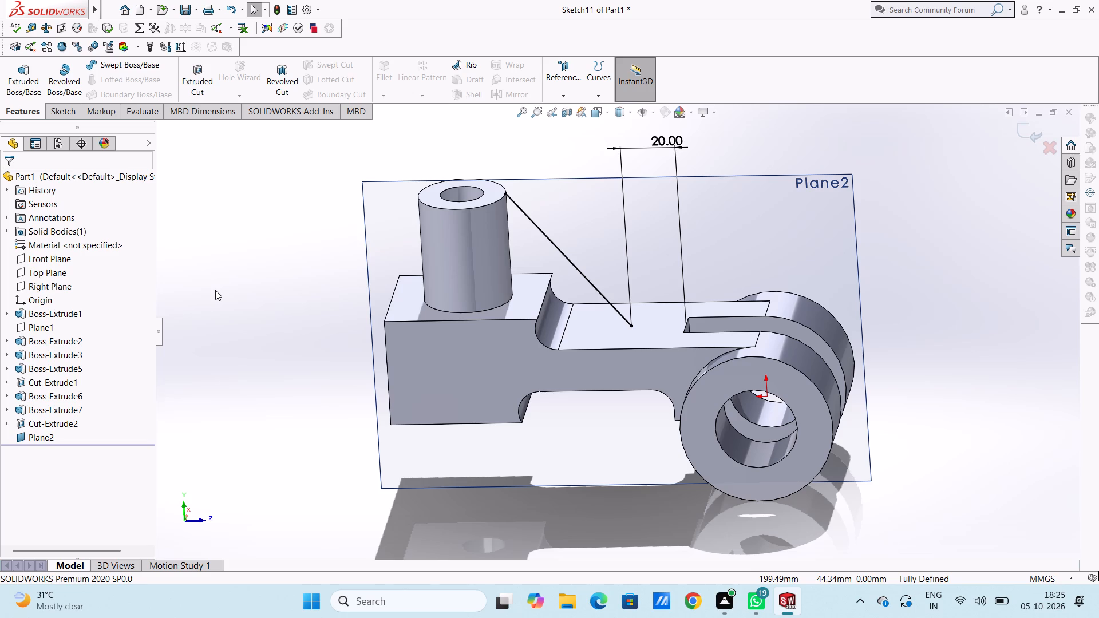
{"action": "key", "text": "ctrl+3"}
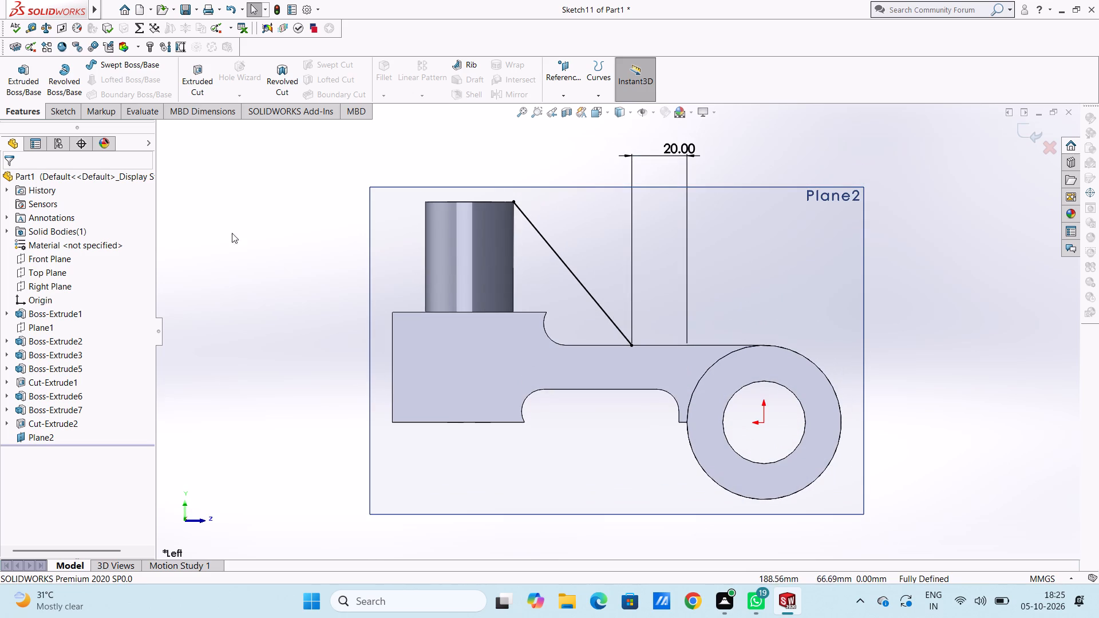
Sketch connected lines from the slanted line's top endpoint: about 2.5 mm into the boss, 40 mm down, and along the block's top to the step corner.
{"action": "left_click", "coordinate": [69, 113]}
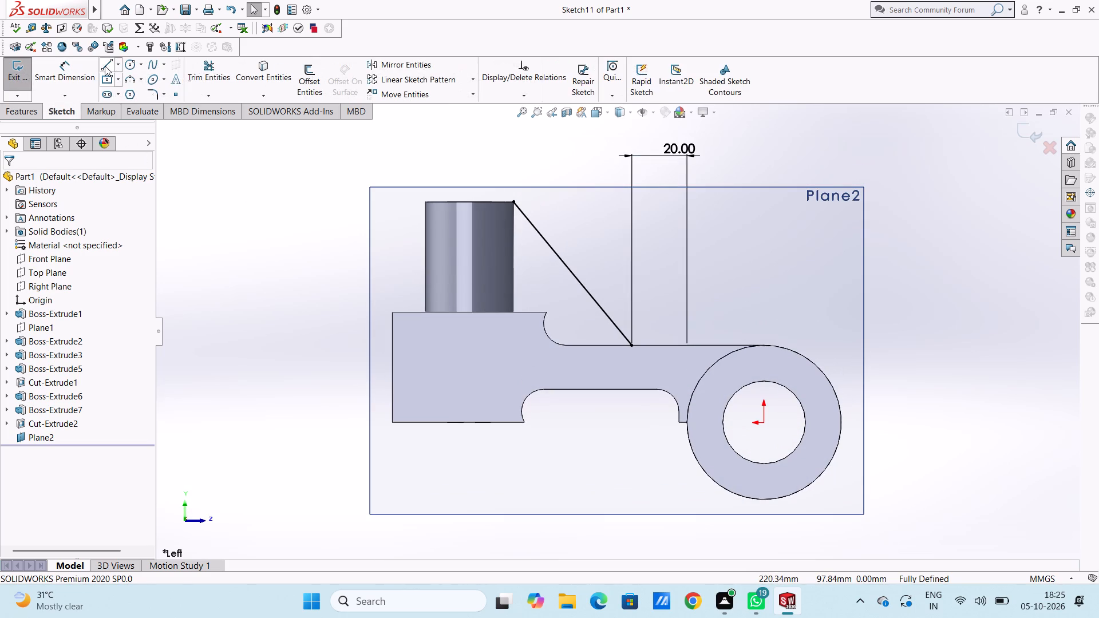
{"action": "left_click", "coordinate": [106, 64]}
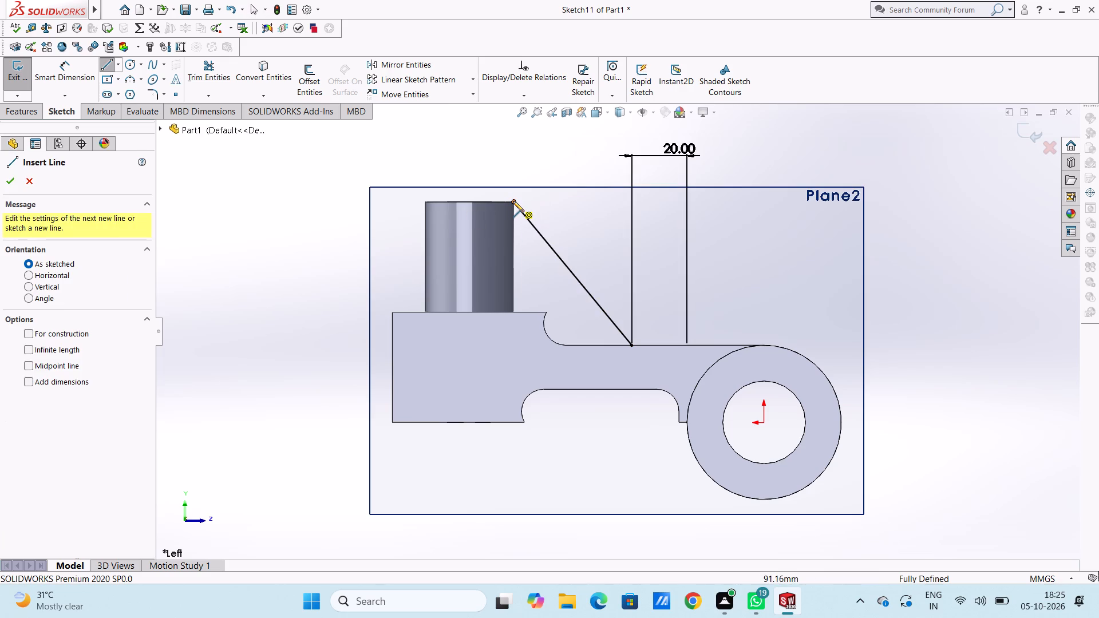
{"action": "left_click", "coordinate": [513, 201]}
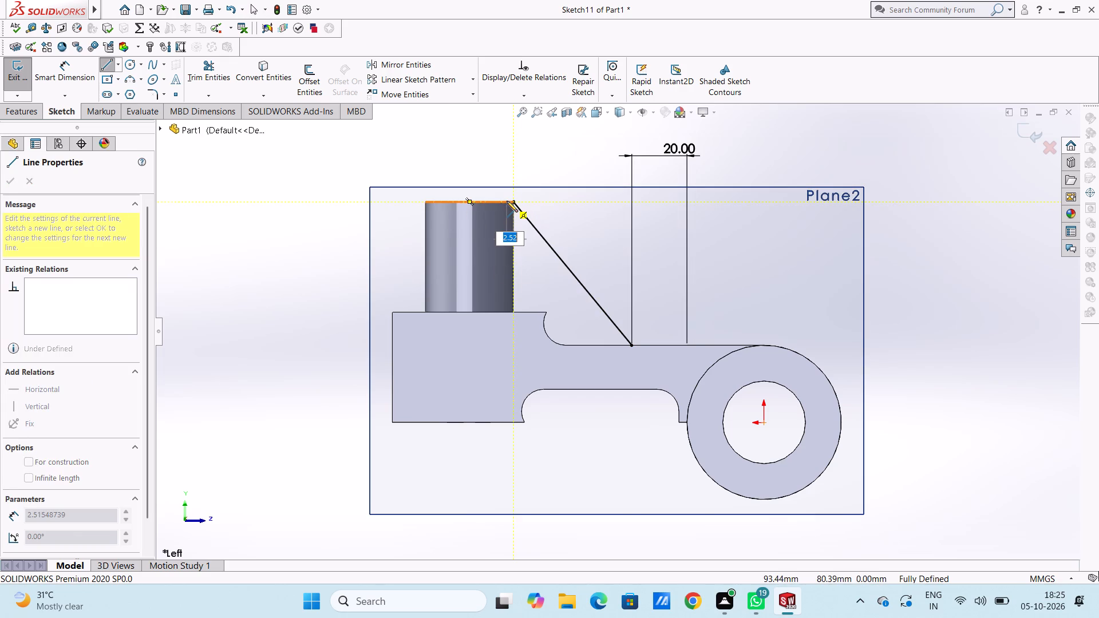
{"action": "left_click", "coordinate": [507, 201]}
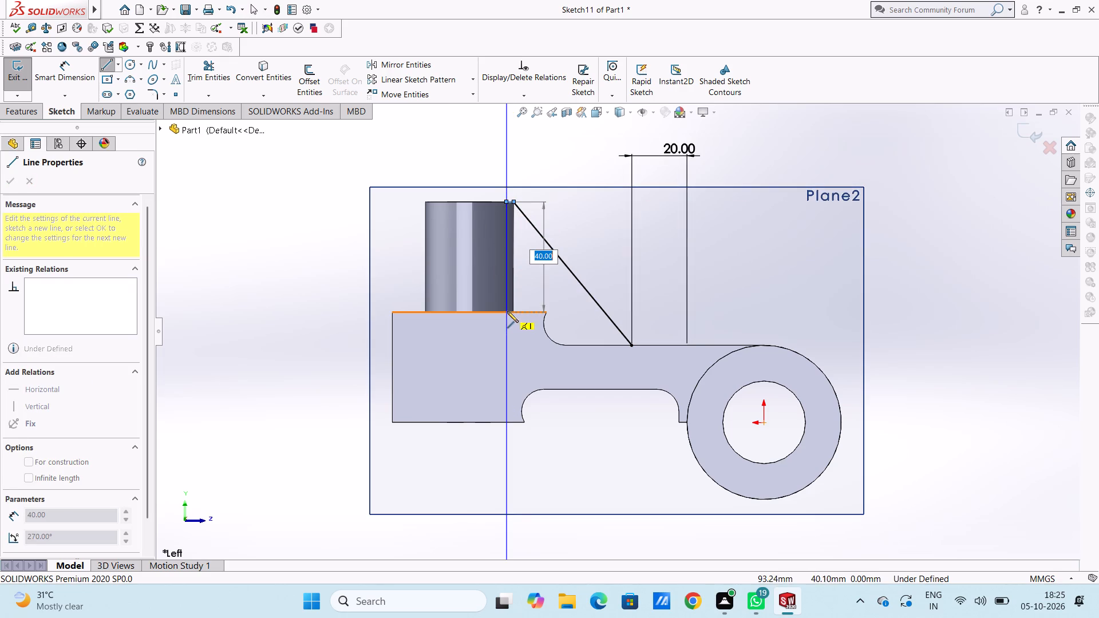
{"action": "left_click", "coordinate": [507, 311]}
{"action": "left_click", "coordinate": [548, 312]}
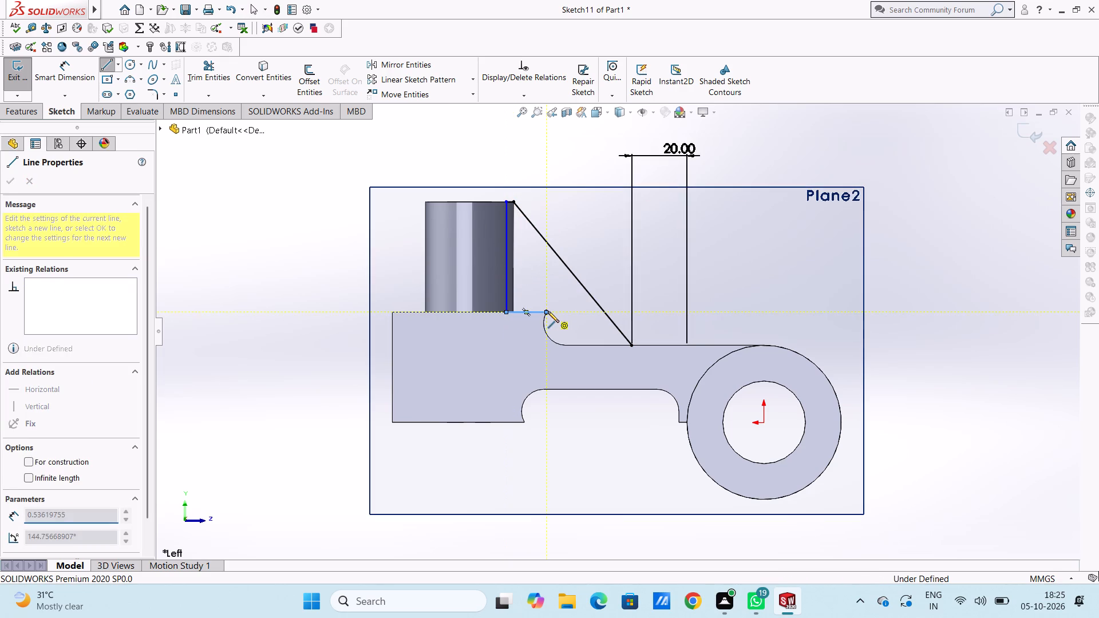
{"action": "key", "text": "Escape"}
{"action": "key", "text": "Escape"}
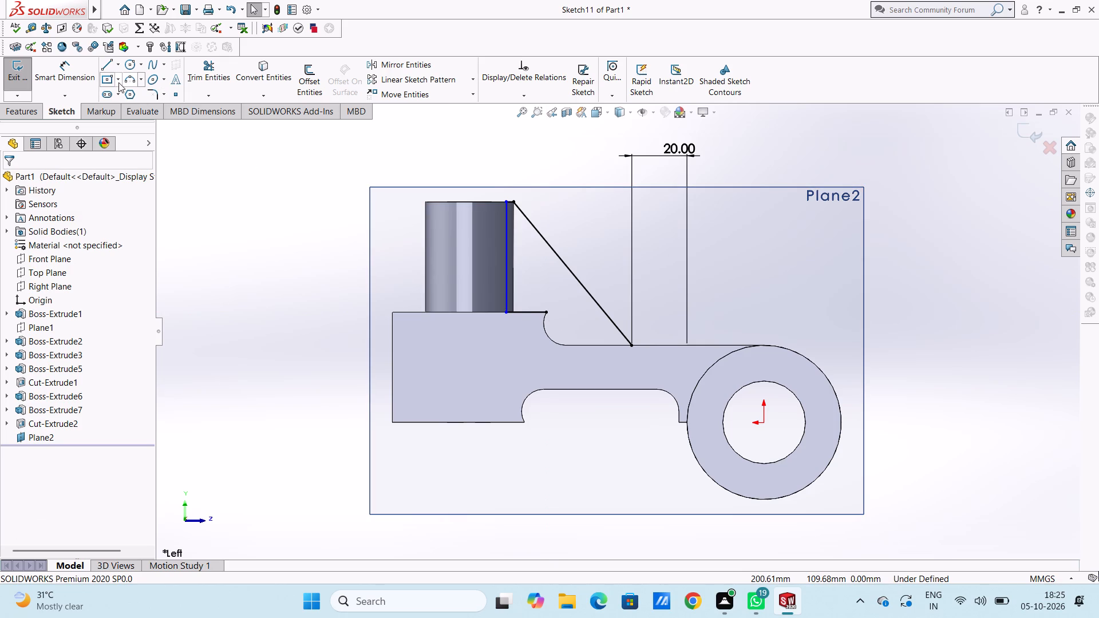
Sketch a three-point arc of 8 mm radius over the concave step edge, from the block's top corner to the arm's top edge.
{"action": "left_click", "coordinate": [131, 77]}
{"action": "left_click", "coordinate": [548, 314]}
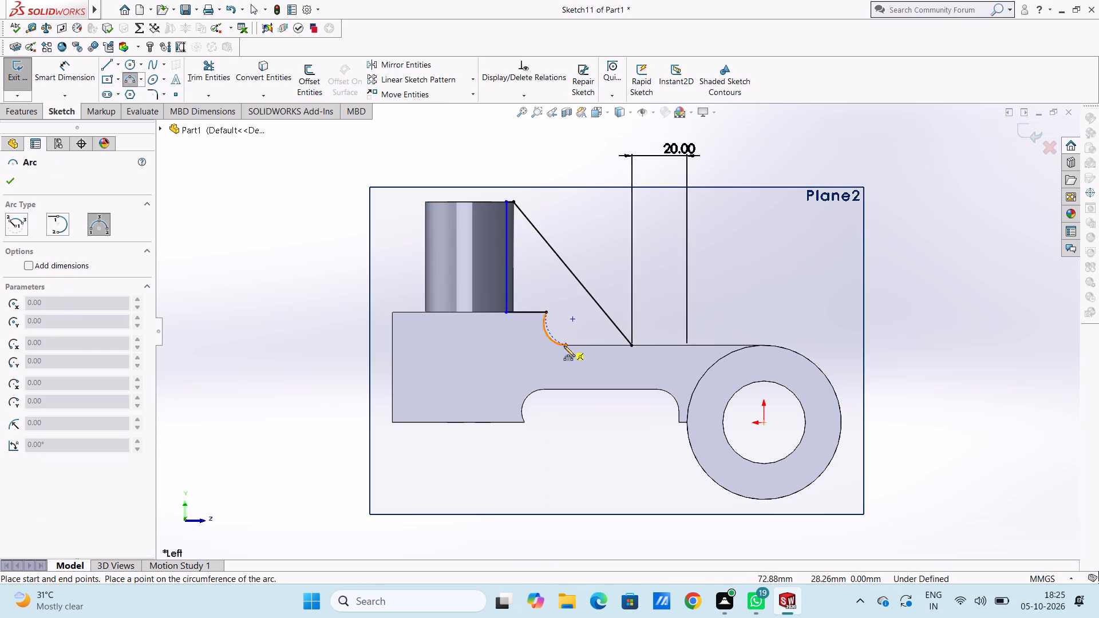
{"action": "left_click", "coordinate": [565, 348]}
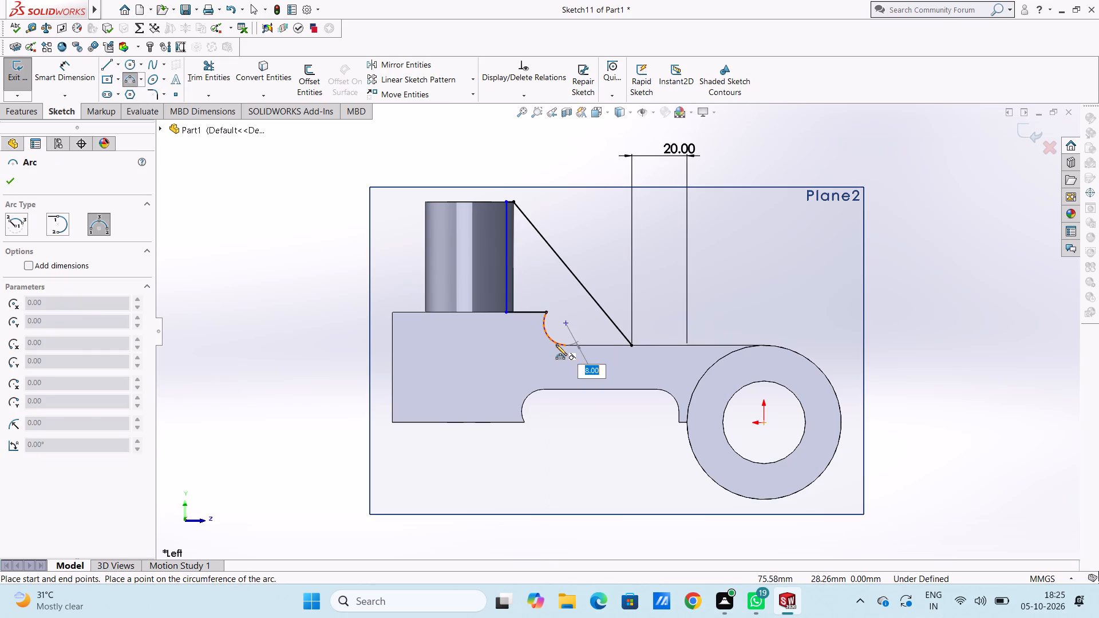
{"action": "left_click", "coordinate": [556, 344]}
{"action": "key", "text": "Escape"}
{"action": "key", "text": "Escape"}
{"action": "key", "text": "Escape"}
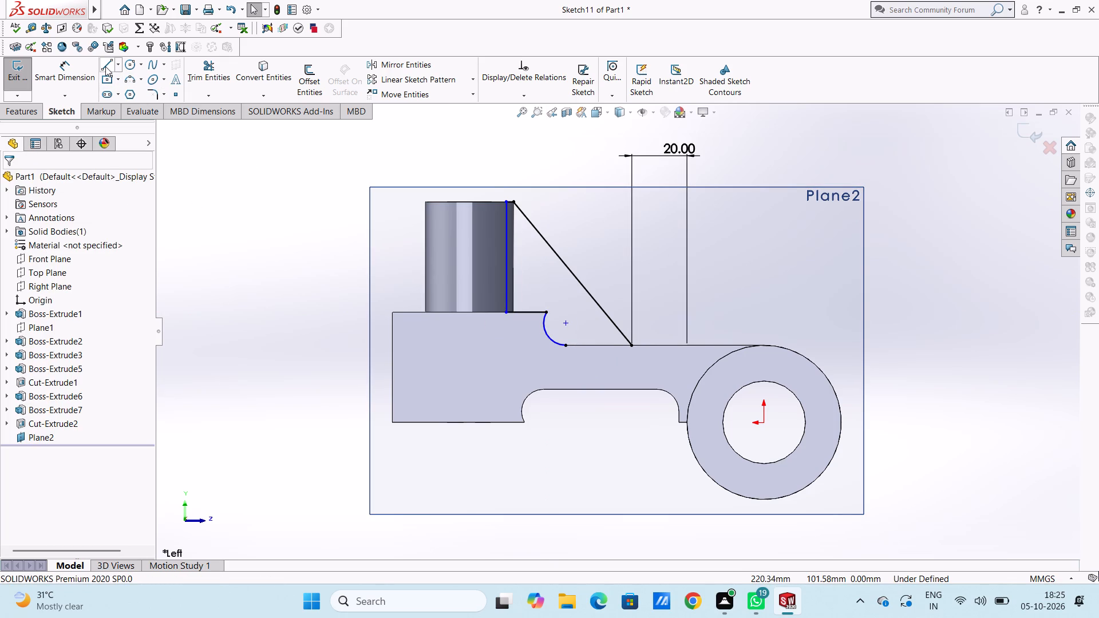
Close the rib profile with a 24 mm horizontal line from the arc's lower end to the slanted line's lower endpoint.
{"action": "left_click", "coordinate": [106, 66]}
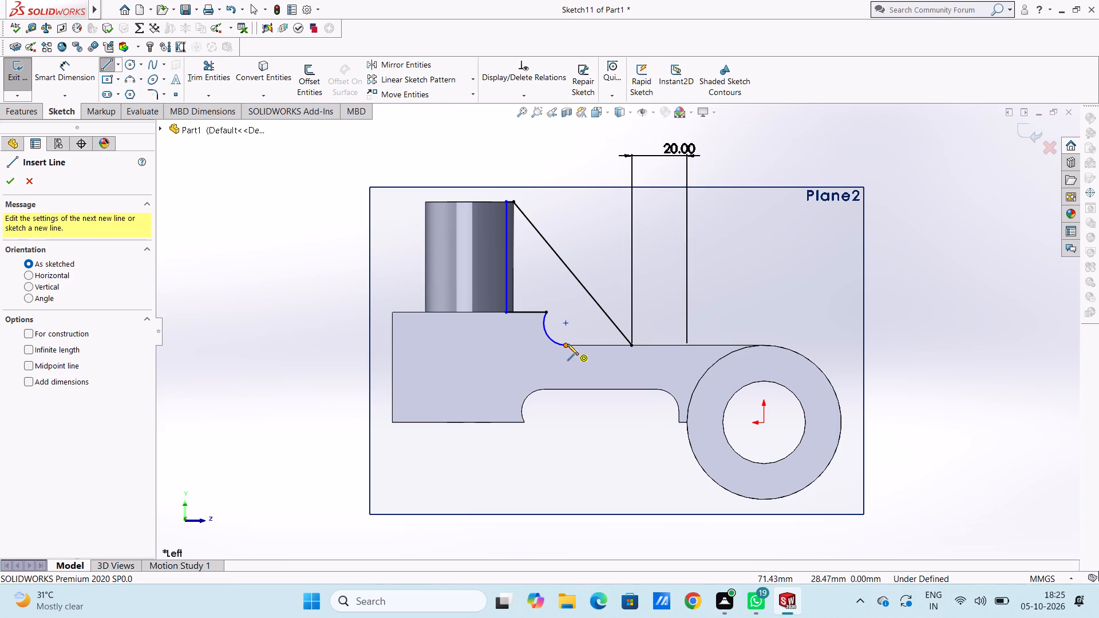
{"action": "left_click", "coordinate": [567, 344]}
{"action": "left_click", "coordinate": [630, 346]}
{"action": "key", "text": "Escape"}
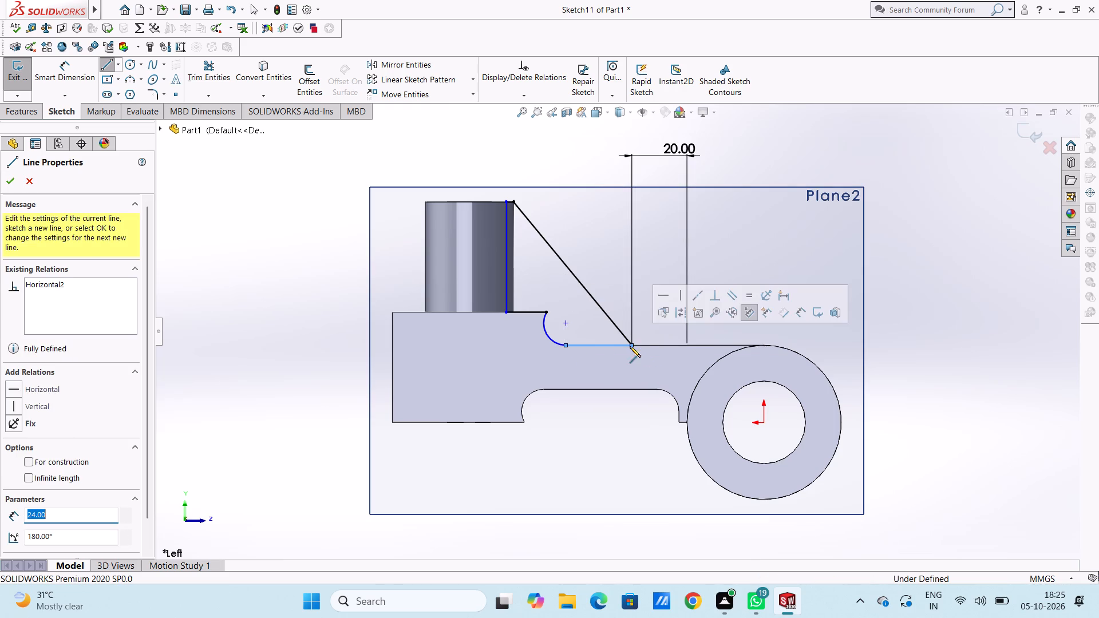
{"action": "key", "text": "Escape"}
{"action": "key", "text": "Escape"}
{"action": "key", "text": "Escape"}
{"action": "key", "text": "Escape"}
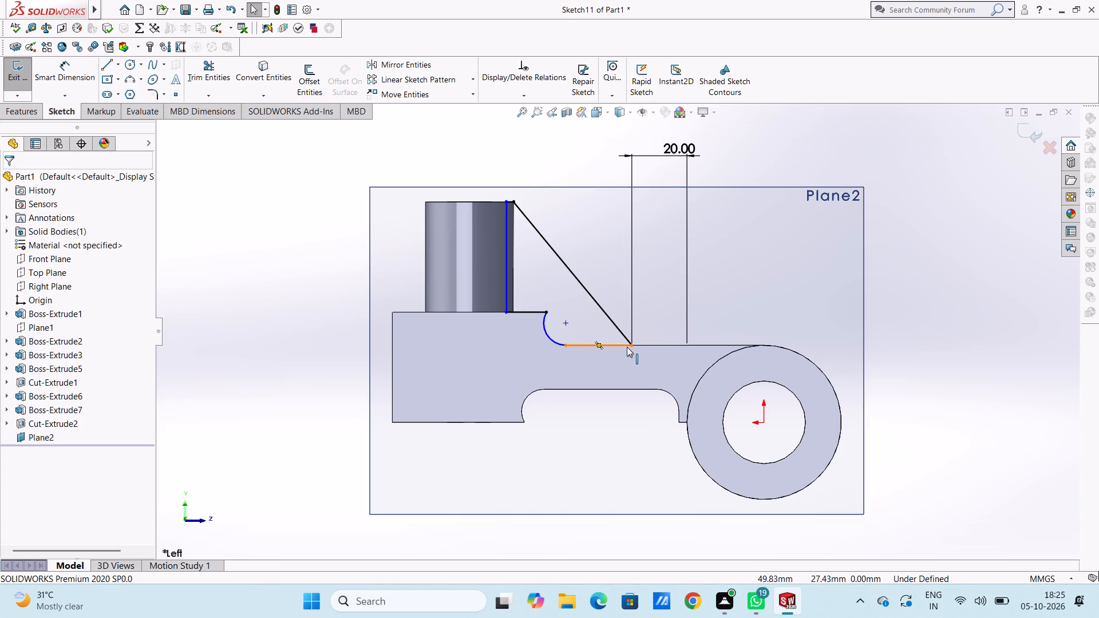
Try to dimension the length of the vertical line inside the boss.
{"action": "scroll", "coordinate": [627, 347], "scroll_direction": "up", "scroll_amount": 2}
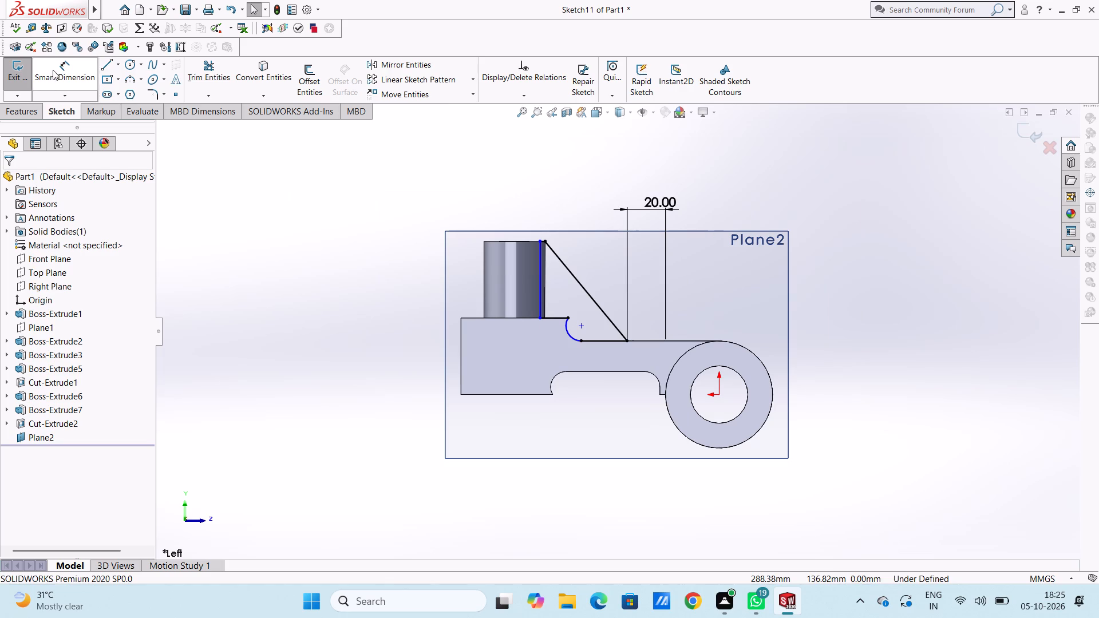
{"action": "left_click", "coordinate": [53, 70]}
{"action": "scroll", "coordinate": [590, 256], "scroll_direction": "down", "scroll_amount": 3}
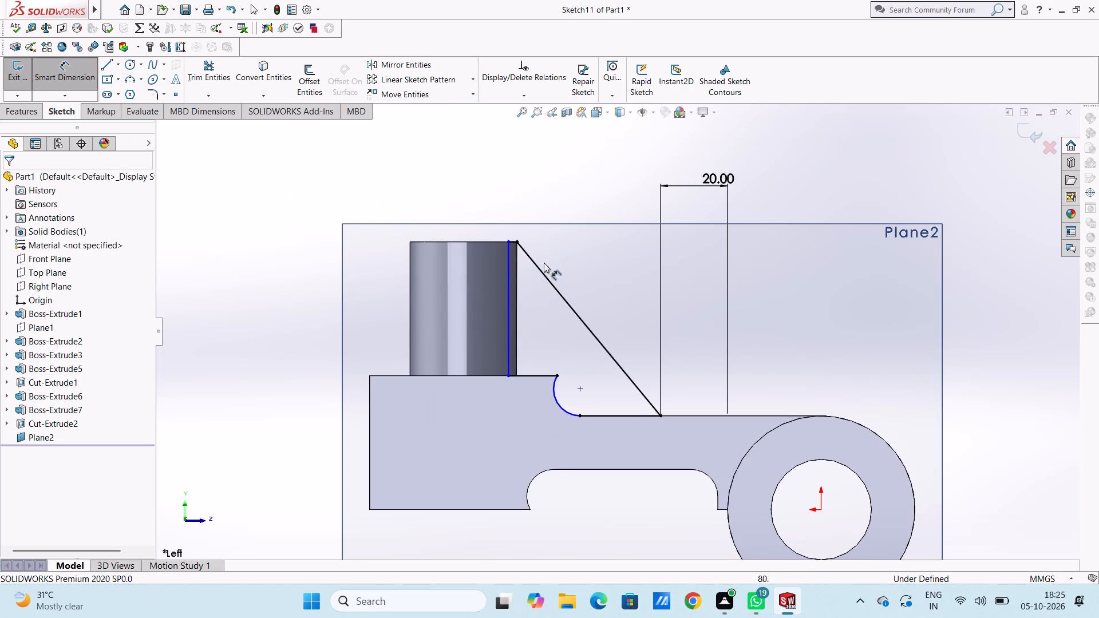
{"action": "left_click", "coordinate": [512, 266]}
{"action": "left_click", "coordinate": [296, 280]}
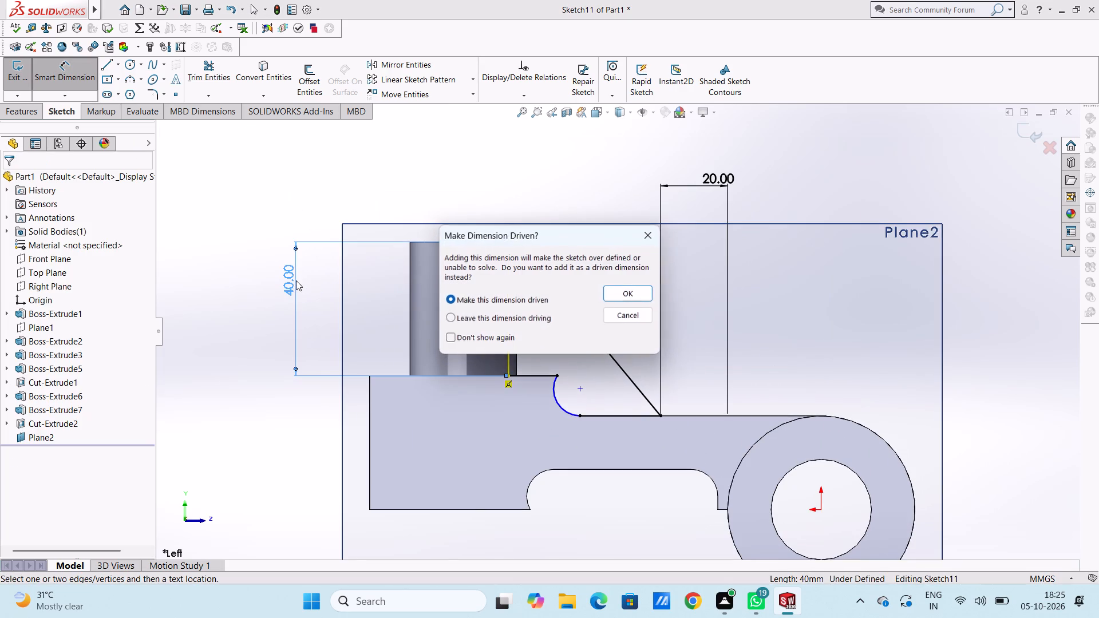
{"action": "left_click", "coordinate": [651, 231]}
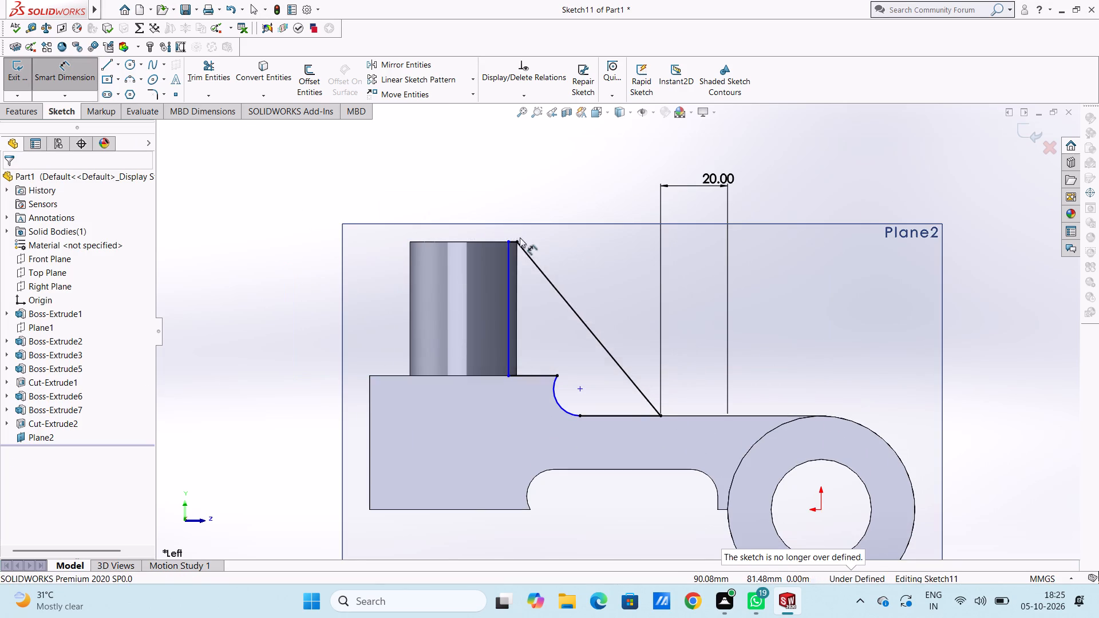
Dimension the length of the short horizontal line at the top of the boss, keeping it as drawn.
{"action": "scroll", "coordinate": [520, 244], "scroll_direction": "down", "scroll_amount": 1}
{"action": "left_click", "coordinate": [516, 244]}
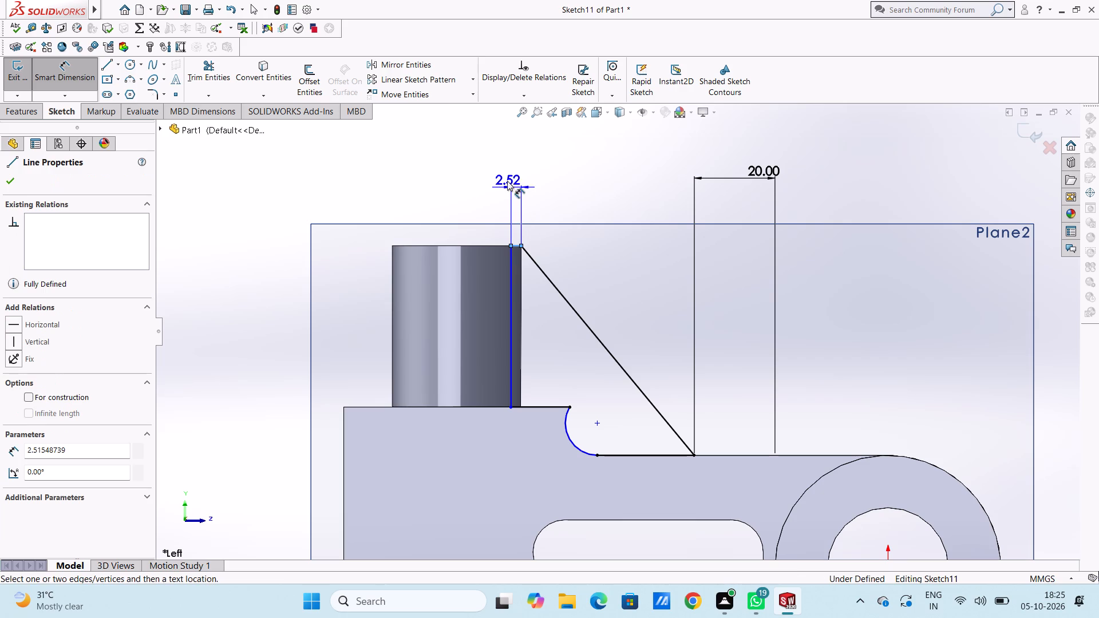
{"action": "left_click", "coordinate": [507, 181]}
{"action": "left_click", "coordinate": [456, 159]}
{"action": "left_click", "coordinate": [434, 164]}
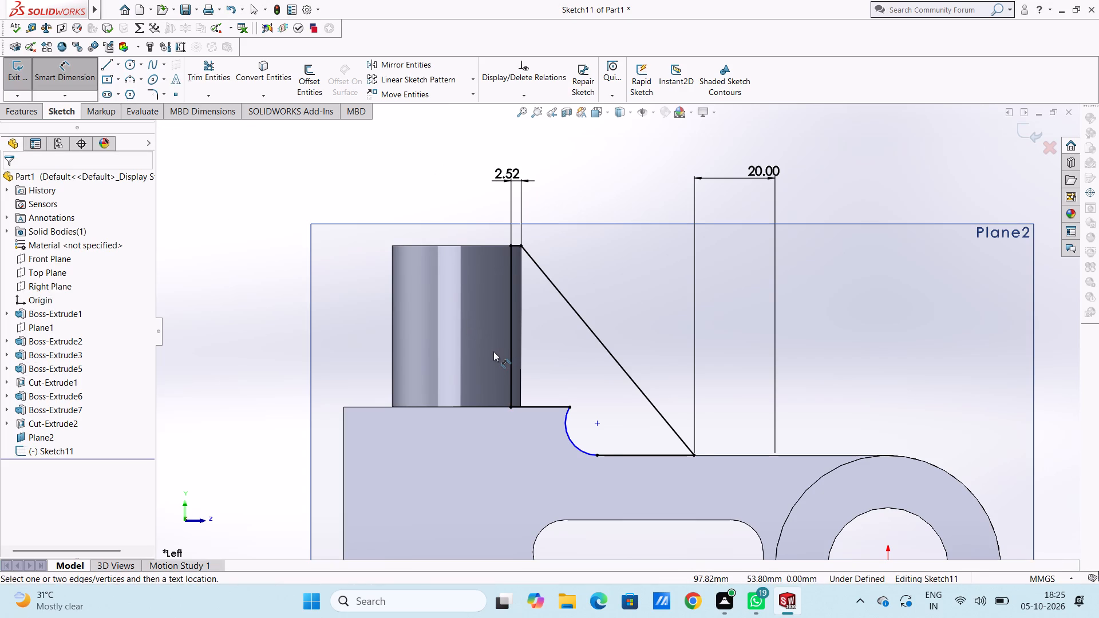
Dimension the radius of the arc at the step, accepting it as drawn, and finish dimensioning.
{"action": "scroll", "coordinate": [493, 351], "scroll_direction": "up", "scroll_amount": 3}
{"action": "scroll", "coordinate": [711, 403], "scroll_direction": "down", "scroll_amount": 1}
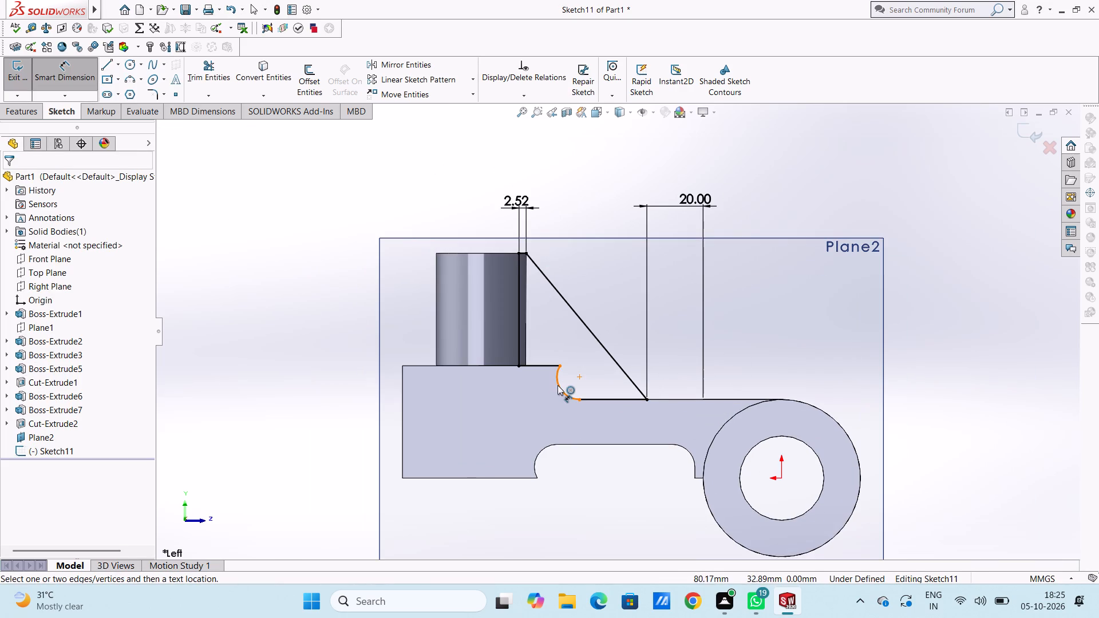
{"action": "left_click", "coordinate": [558, 385]}
{"action": "left_click", "coordinate": [473, 413]}
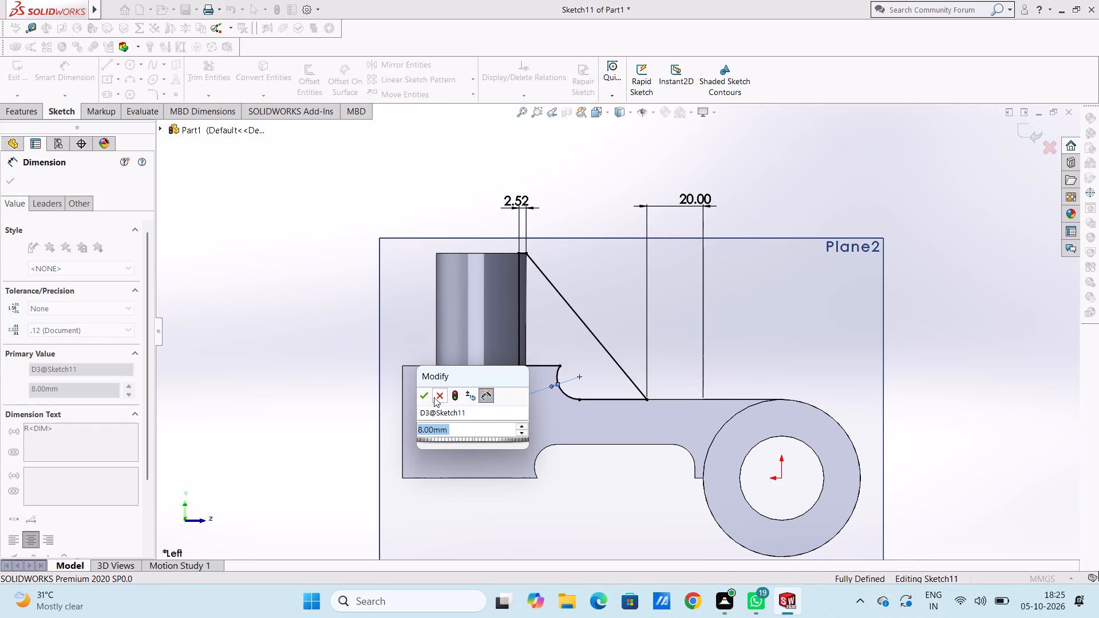
{"action": "left_click", "coordinate": [428, 394]}
{"action": "left_click", "coordinate": [375, 386]}
{"action": "scroll", "coordinate": [364, 384], "scroll_direction": "up", "scroll_amount": 3}
{"action": "middle_click_drag", "start_coordinate": [375, 374], "coordinate": [350, 392]}
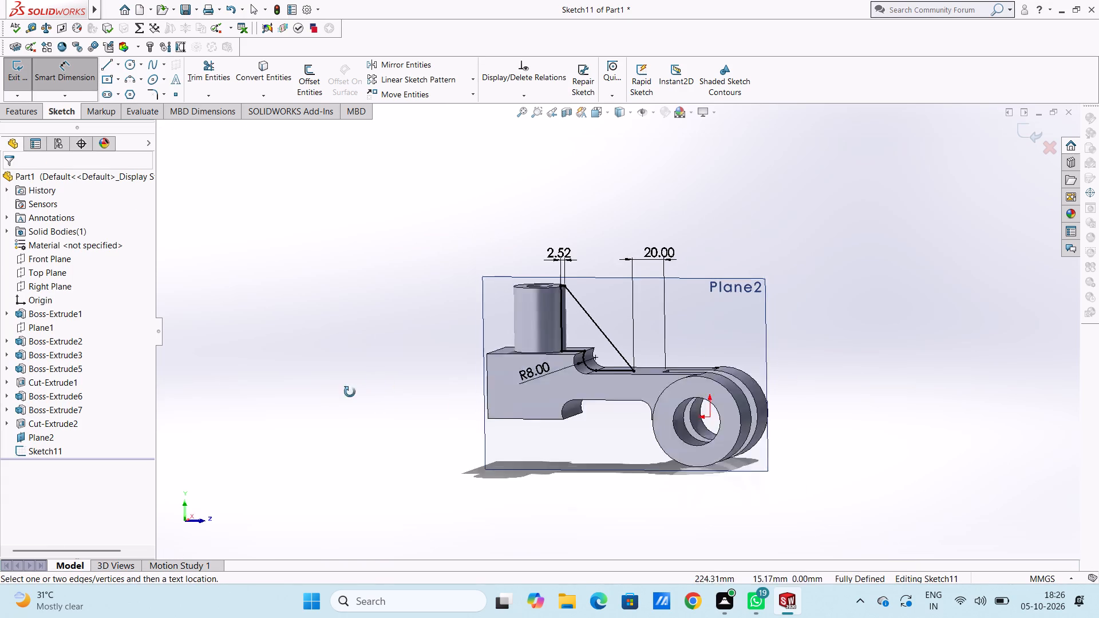
{"action": "middle_click_drag", "start_coordinate": [350, 392], "coordinate": [363, 443]}
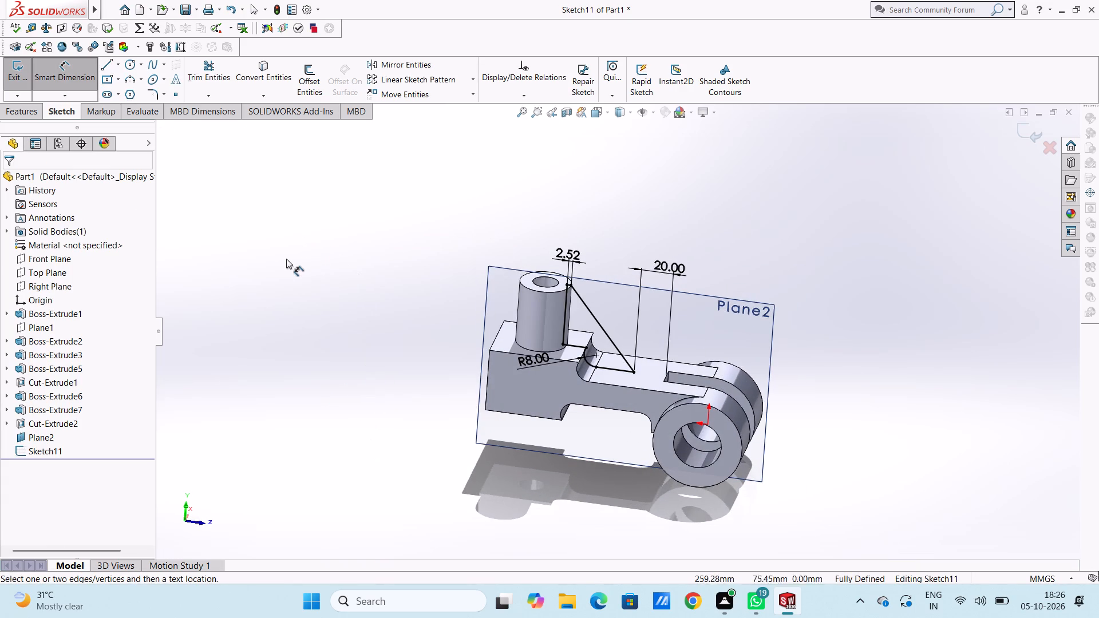
{"action": "left_click", "coordinate": [61, 74]}
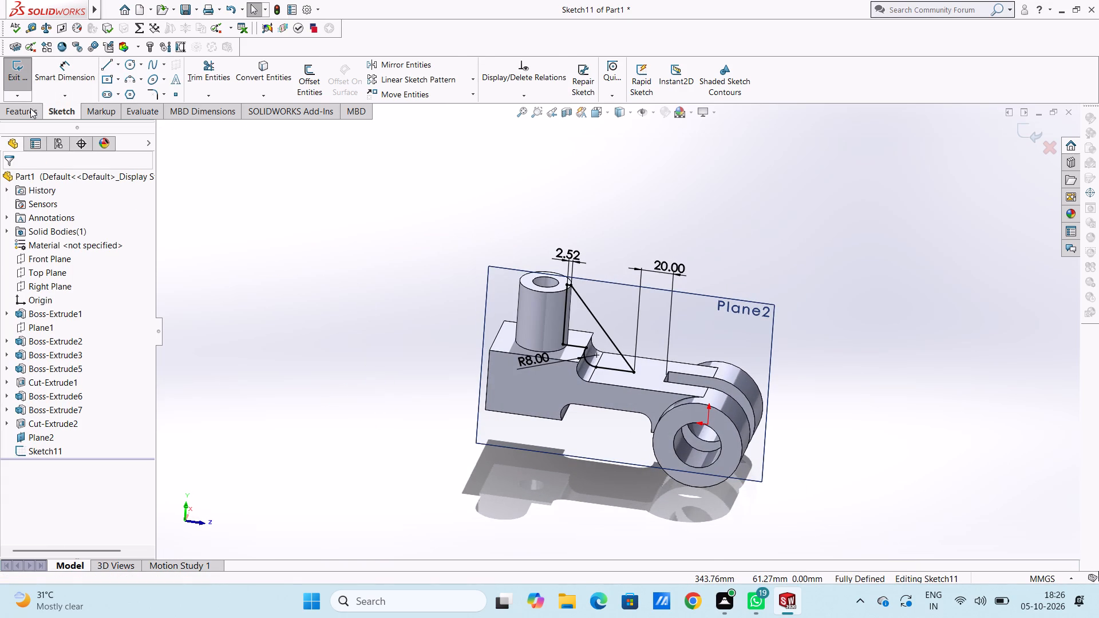
Extrude the closed rib profile 10 mm with the Mid Plane end condition, merged with the existing body.
{"action": "left_click", "coordinate": [30, 108]}
{"action": "left_click", "coordinate": [27, 73]}
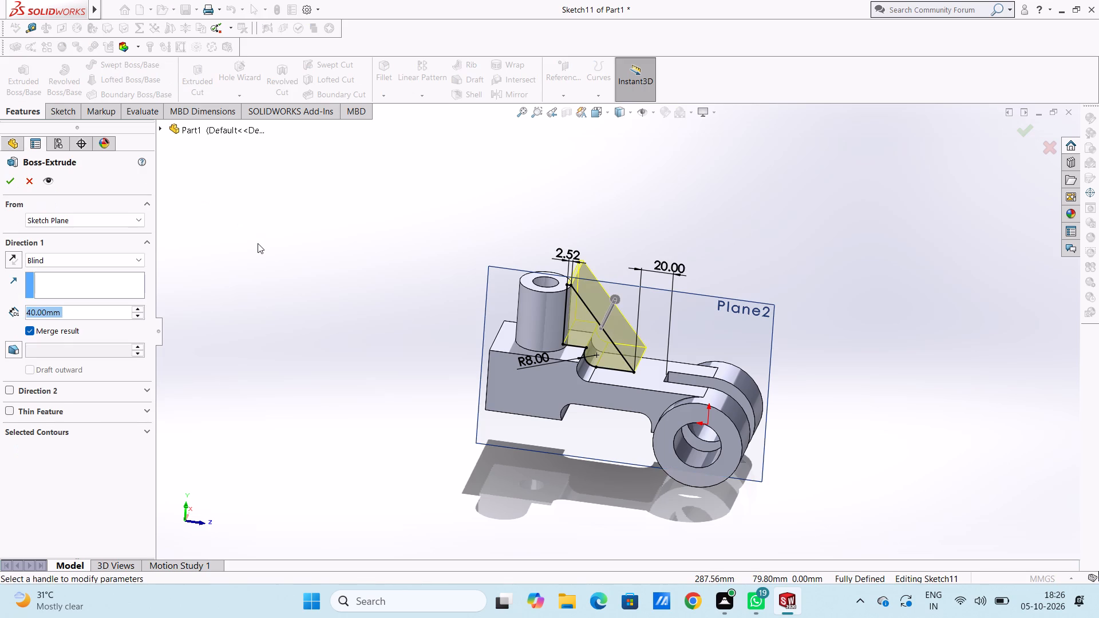
{"action": "left_click", "coordinate": [65, 256]}
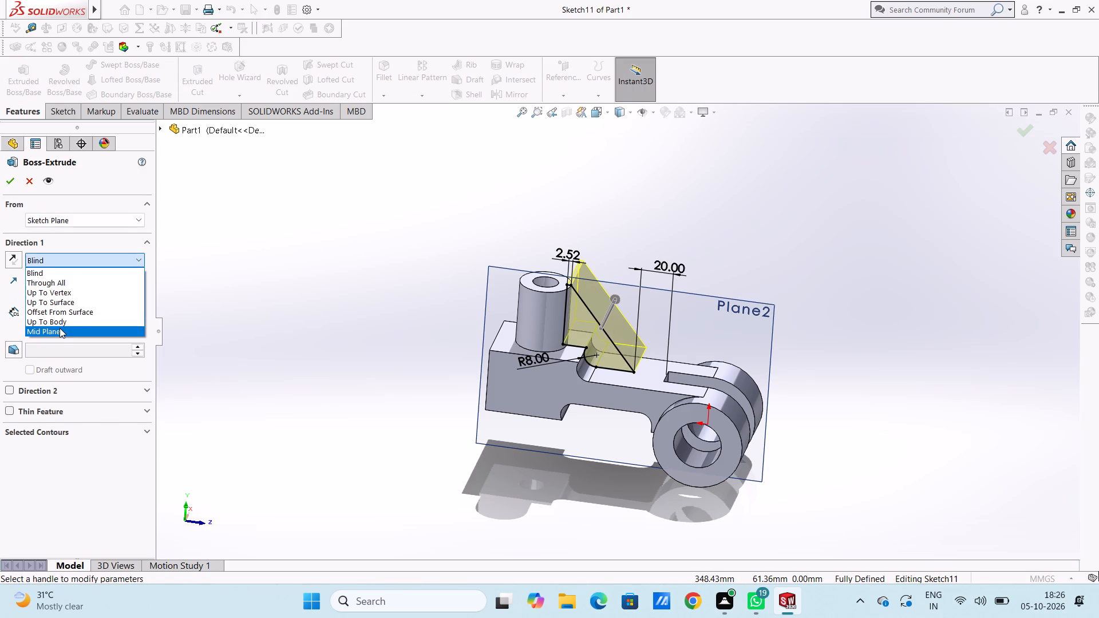
{"action": "left_click", "coordinate": [59, 328]}
{"action": "type", "text": "10"}
{"action": "key", "text": "Return"}
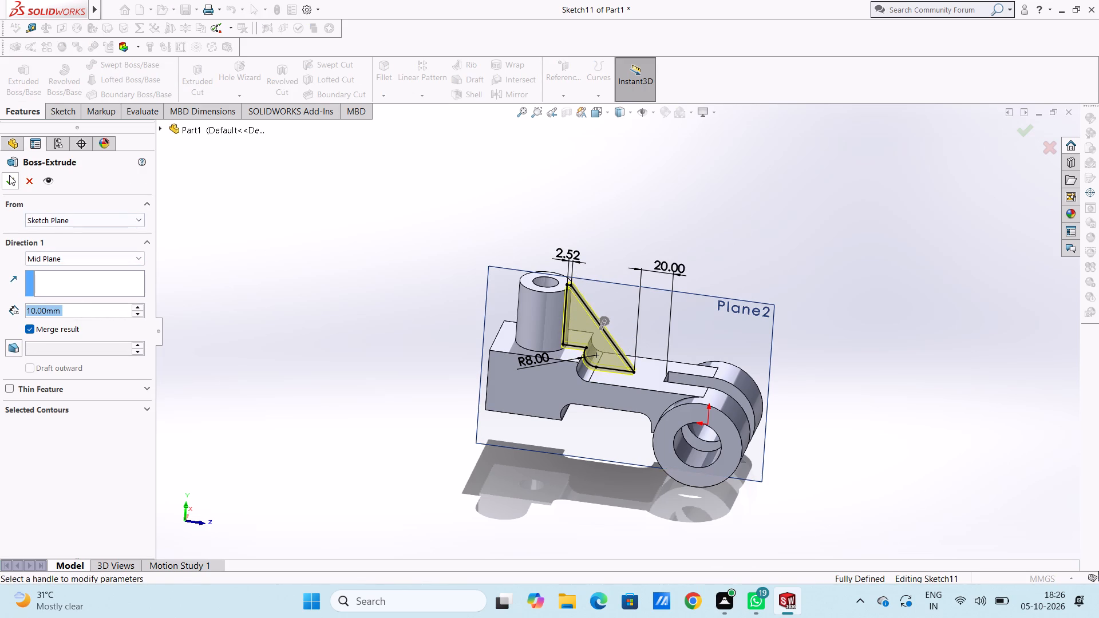
{"action": "left_click", "coordinate": [9, 180]}
{"action": "left_click", "coordinate": [322, 287]}
Hide Plane2 from the model view.
{"action": "middle_click_drag", "start_coordinate": [328, 294], "coordinate": [345, 307]}
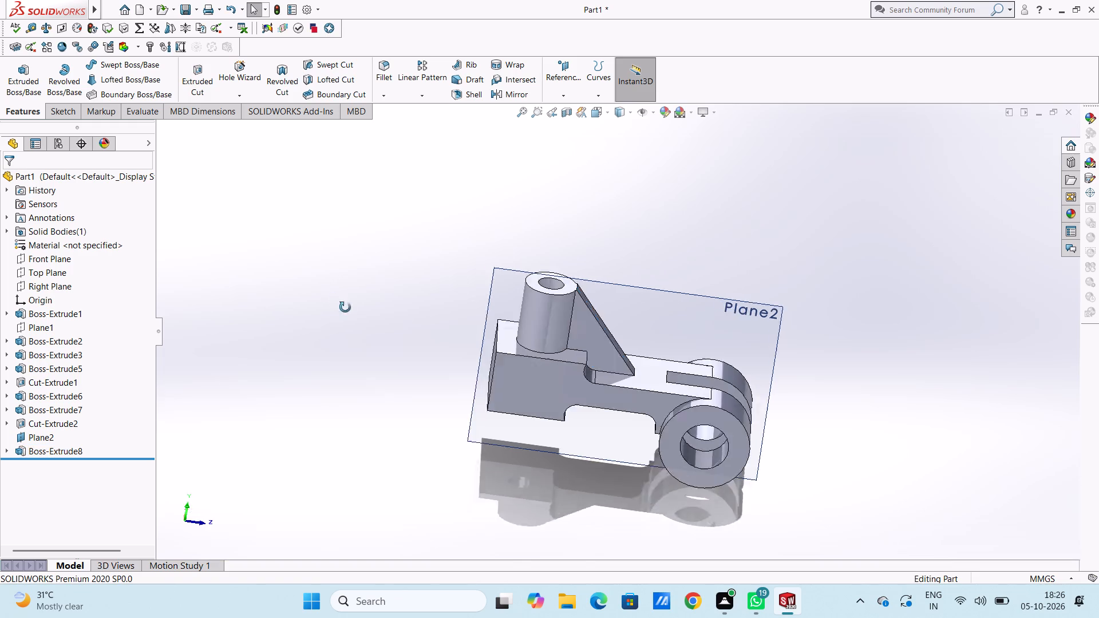
{"action": "middle_click_drag", "start_coordinate": [345, 307], "coordinate": [342, 442]}
{"action": "middle_click_drag", "start_coordinate": [342, 445], "coordinate": [305, 277]}
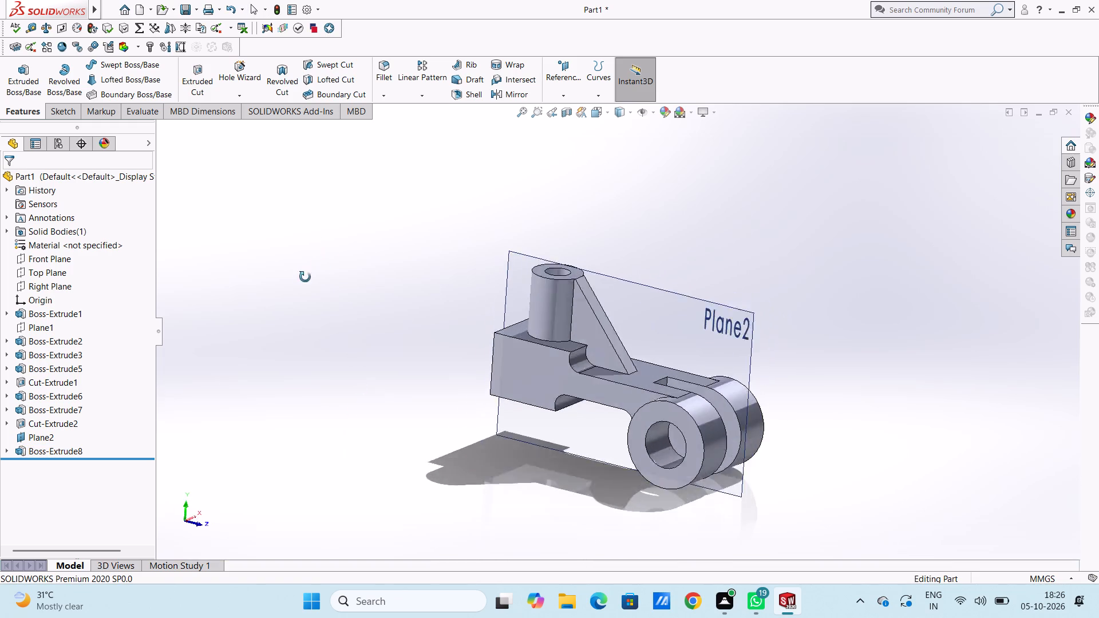
{"action": "middle_click_drag", "start_coordinate": [305, 277], "coordinate": [342, 252]}
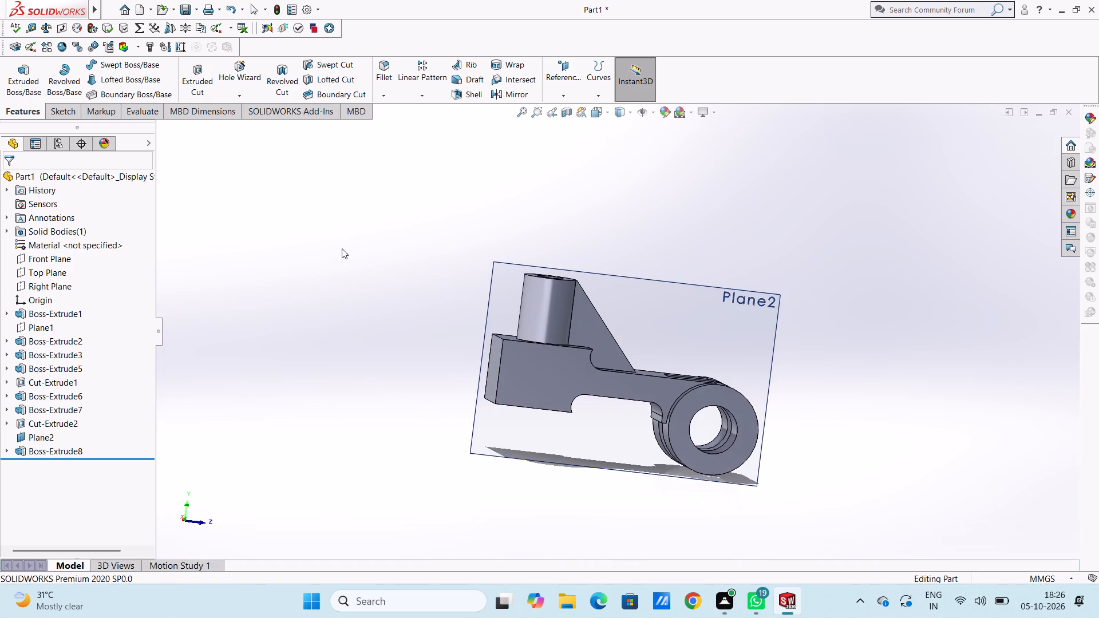
{"action": "left_click", "coordinate": [46, 438]}
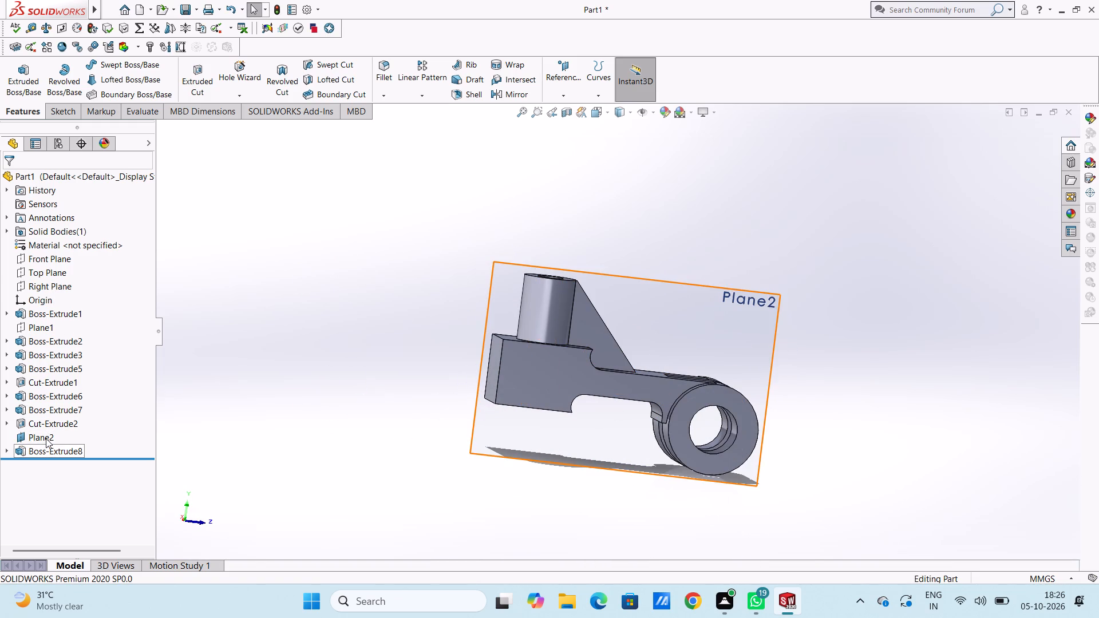
{"action": "left_click", "coordinate": [74, 426]}
{"action": "left_click", "coordinate": [260, 465]}
Inspect the part from several sides, examining the rib, boss, arm and rings.
{"action": "middle_click_drag", "start_coordinate": [325, 459], "coordinate": [307, 434]}
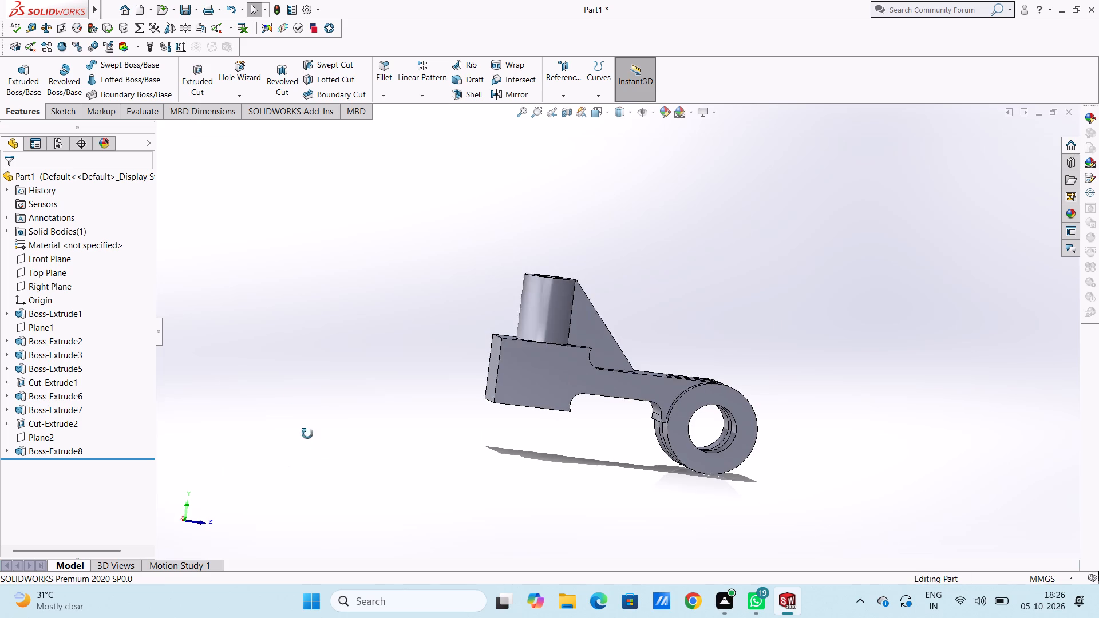
{"action": "middle_click_drag", "start_coordinate": [307, 434], "coordinate": [259, 347]}
{"action": "middle_click_drag", "start_coordinate": [343, 437], "coordinate": [235, 429]}
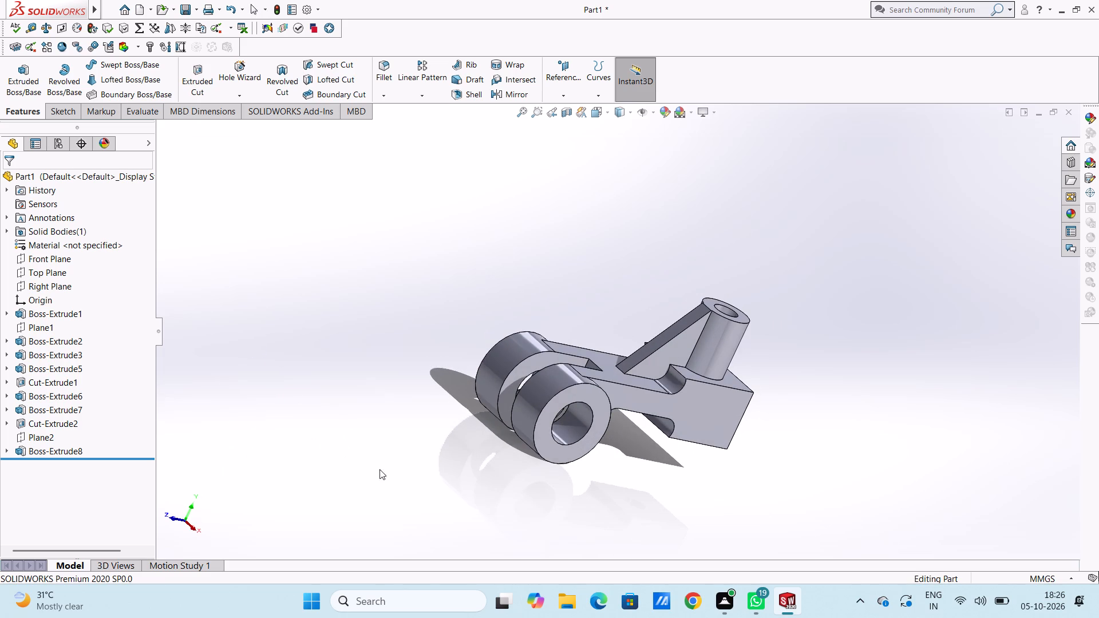
{"action": "middle_click_drag", "start_coordinate": [443, 457], "coordinate": [509, 464]}
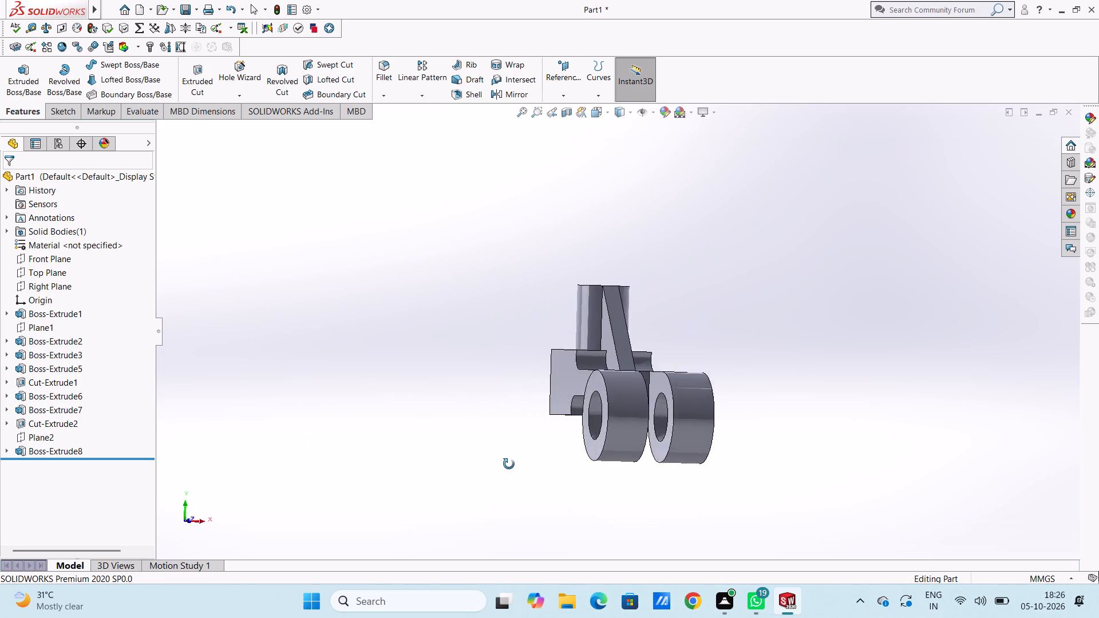
{"action": "middle_click_drag", "start_coordinate": [509, 464], "coordinate": [479, 494]}
{"action": "middle_click_drag", "start_coordinate": [485, 497], "coordinate": [402, 434]}
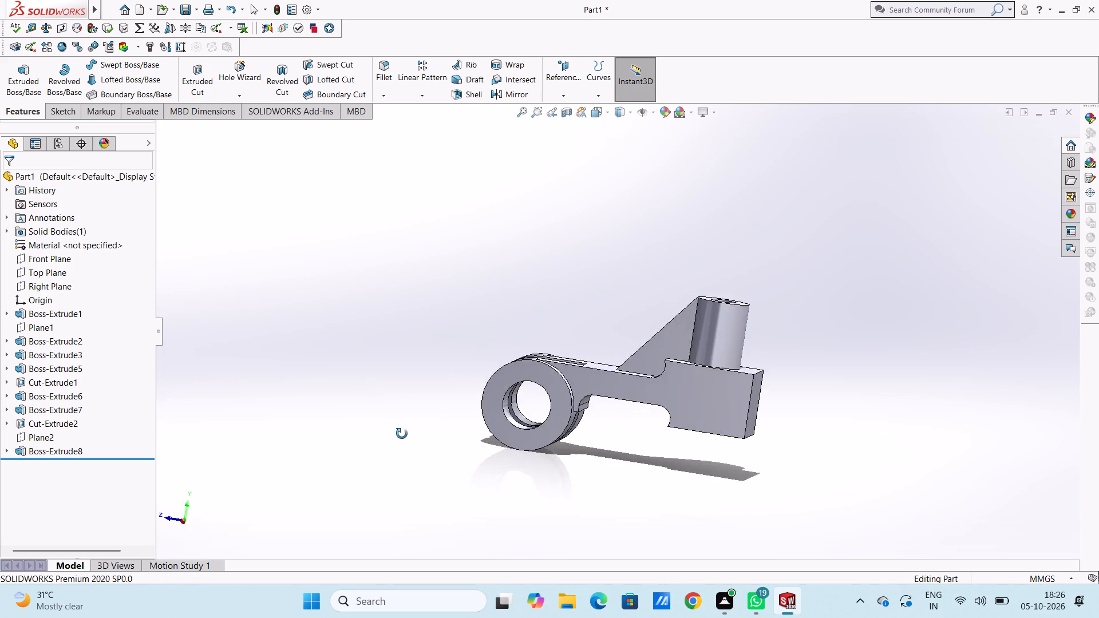
{"action": "middle_click_drag", "start_coordinate": [402, 434], "coordinate": [477, 518]}
{"action": "scroll", "coordinate": [387, 442], "scroll_direction": "down", "scroll_amount": 1}
{"action": "scroll", "coordinate": [452, 414], "scroll_direction": "up", "scroll_amount": 3}
{"action": "middle_click_drag", "start_coordinate": [390, 406], "coordinate": [467, 419]}
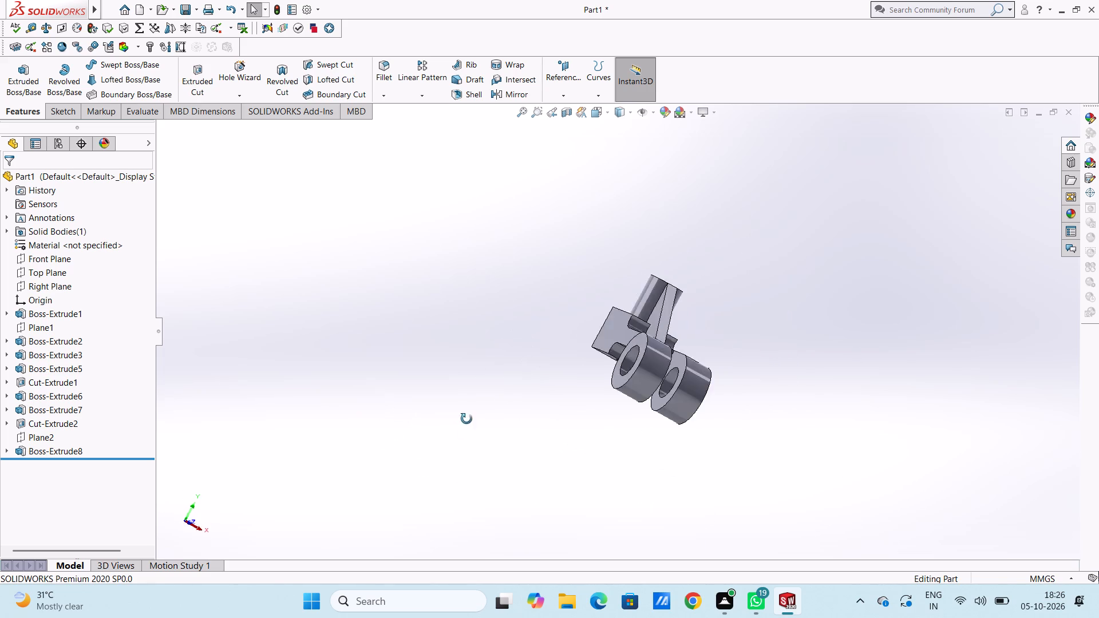
{"action": "middle_click_drag", "start_coordinate": [467, 419], "coordinate": [358, 386]}
{"action": "scroll", "coordinate": [469, 441], "scroll_direction": "down", "scroll_amount": 1}
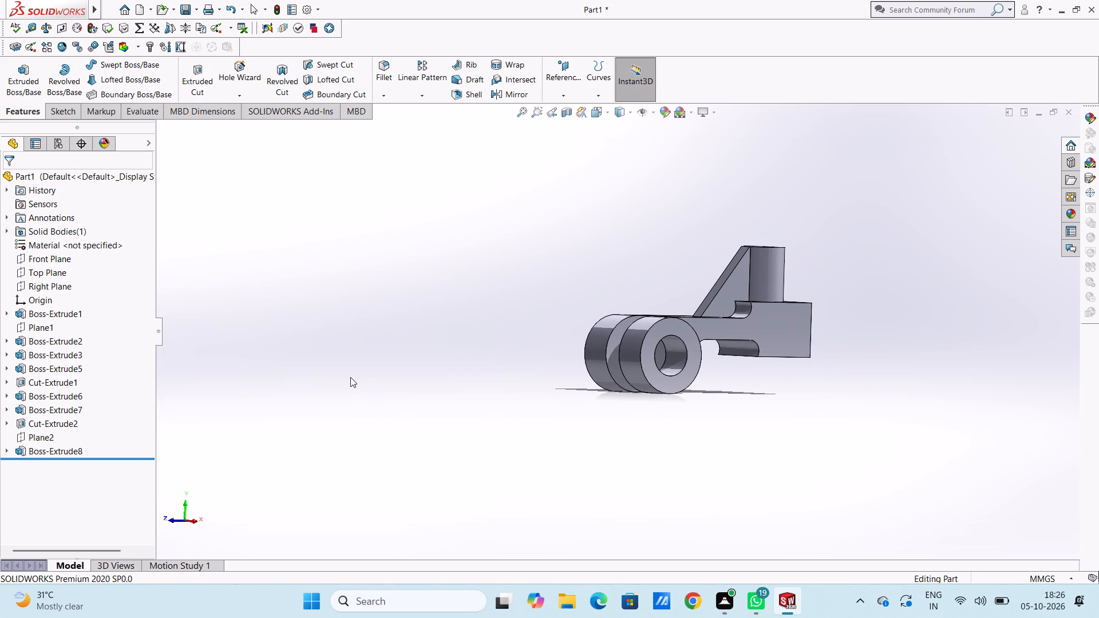
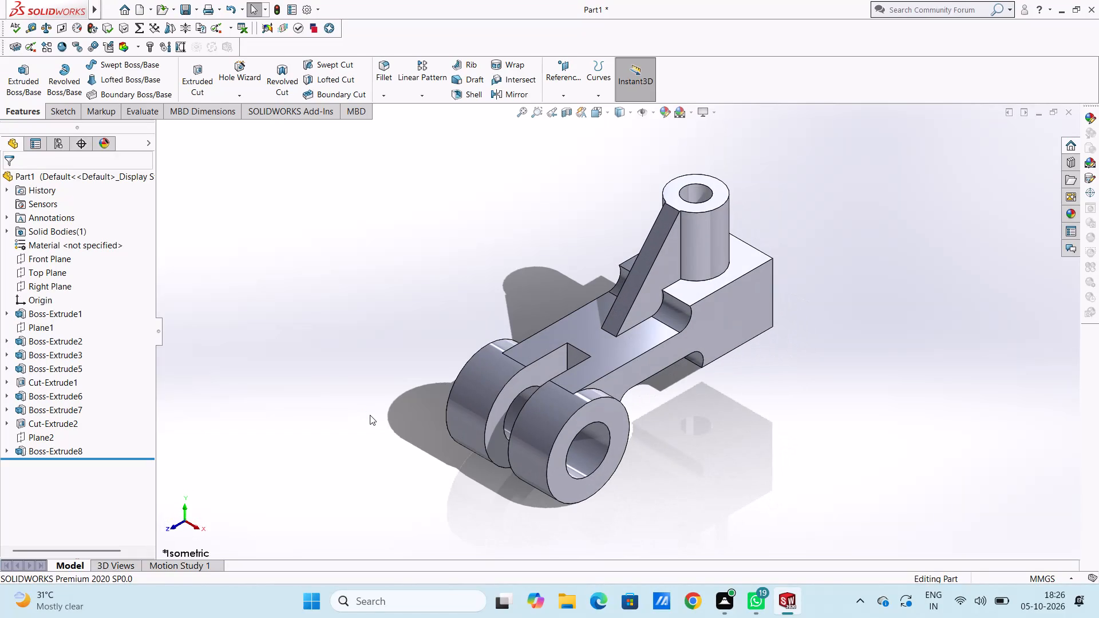
Examine the junction of the rib and bored boss up close, and check the overall part in isometric view.
{"action": "scroll", "coordinate": [370, 415], "scroll_direction": "up", "scroll_amount": 2}
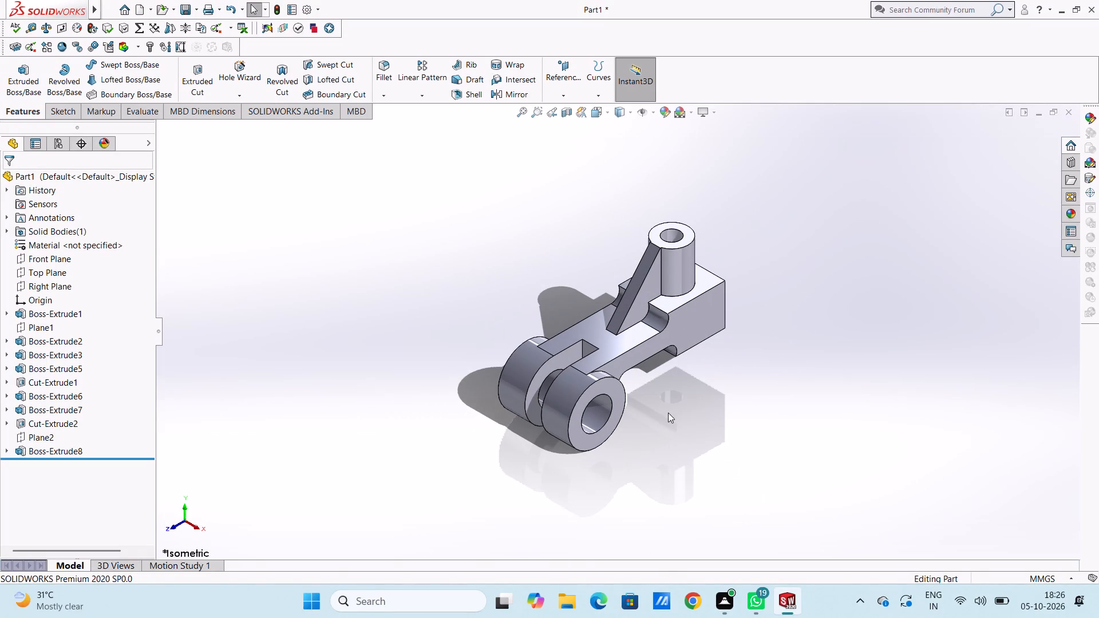
{"action": "scroll", "coordinate": [668, 251], "scroll_direction": "down", "scroll_amount": 2}
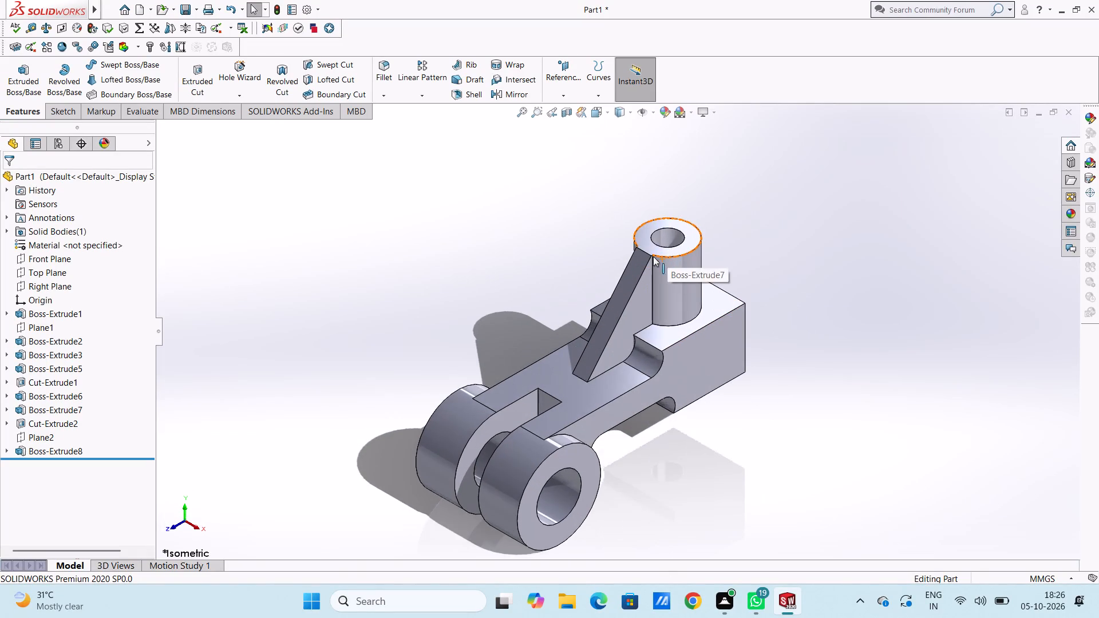
{"action": "scroll", "coordinate": [645, 262], "scroll_direction": "down", "scroll_amount": 6}
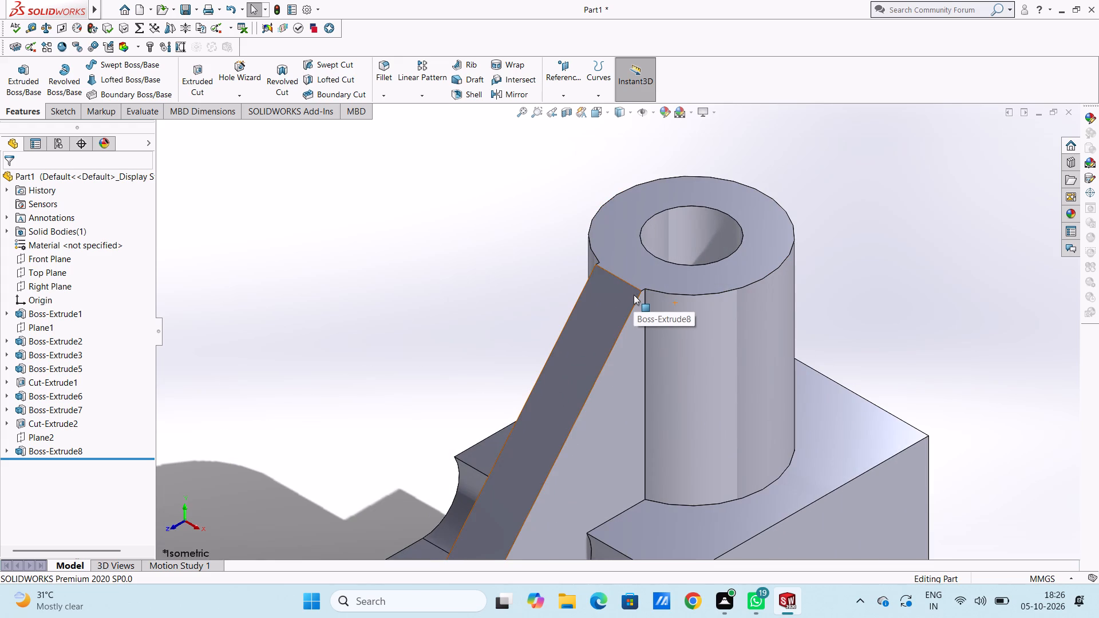
{"action": "scroll", "coordinate": [635, 291], "scroll_direction": "down", "scroll_amount": 1}
{"action": "scroll", "coordinate": [635, 291], "scroll_direction": "up", "scroll_amount": 3}
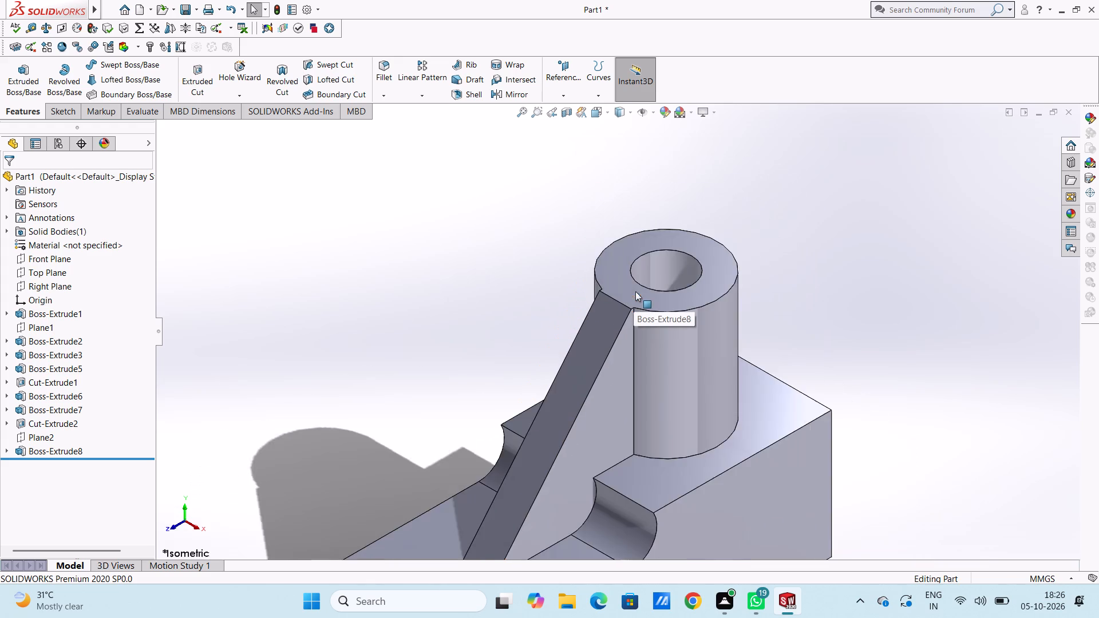
{"action": "scroll", "coordinate": [635, 290], "scroll_direction": "up", "scroll_amount": 4}
{"action": "scroll", "coordinate": [641, 374], "scroll_direction": "up", "scroll_amount": 3}
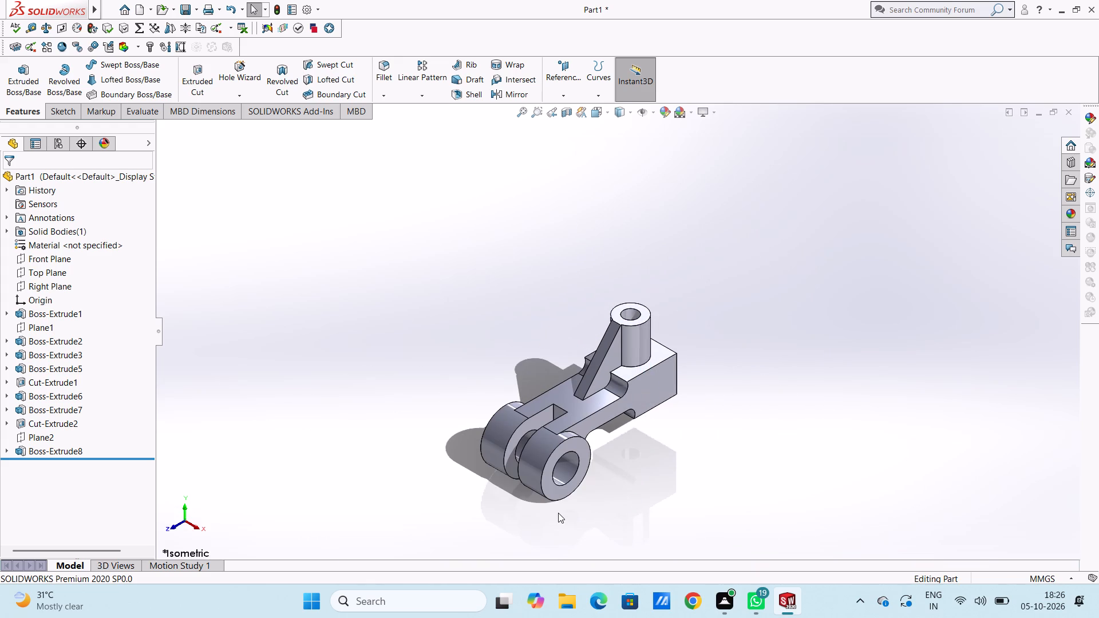
{"action": "scroll", "coordinate": [555, 512], "scroll_direction": "down", "scroll_amount": 1}
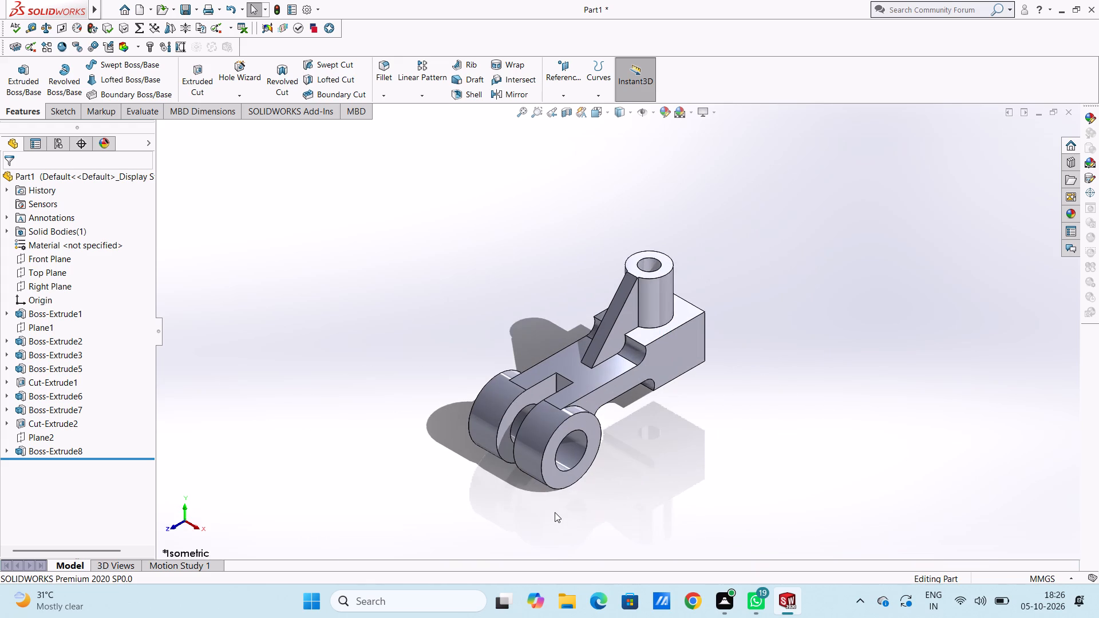
{"action": "scroll", "coordinate": [555, 512], "scroll_direction": "up", "scroll_amount": 2}
{"action": "scroll", "coordinate": [576, 477], "scroll_direction": "down", "scroll_amount": 3}
{"action": "scroll", "coordinate": [579, 466], "scroll_direction": "up", "scroll_amount": 1}
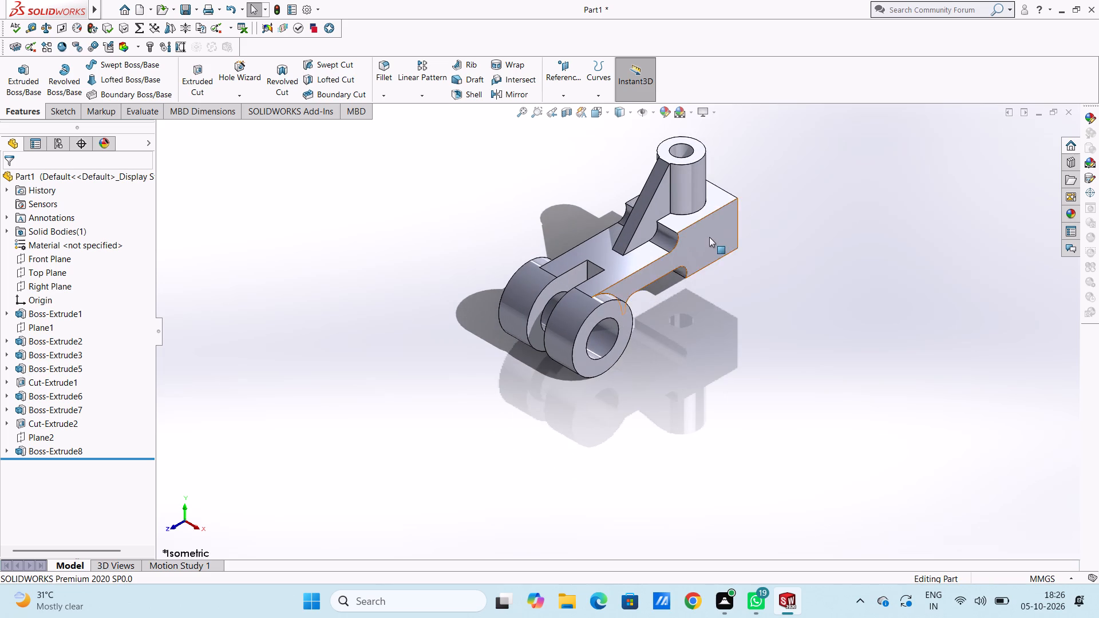
{"action": "scroll", "coordinate": [711, 237], "scroll_direction": "up", "scroll_amount": 2}
{"action": "scroll", "coordinate": [712, 234], "scroll_direction": "down", "scroll_amount": 1}
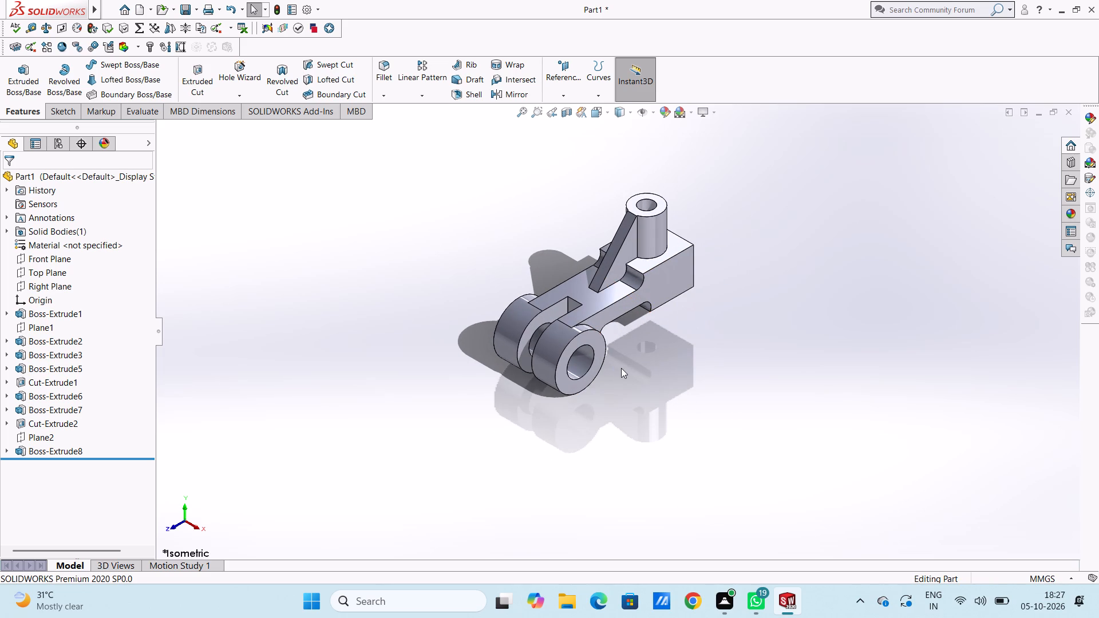
Colour the whole part cyan using the standard colour swatches.
{"action": "left_click", "coordinate": [666, 113]}
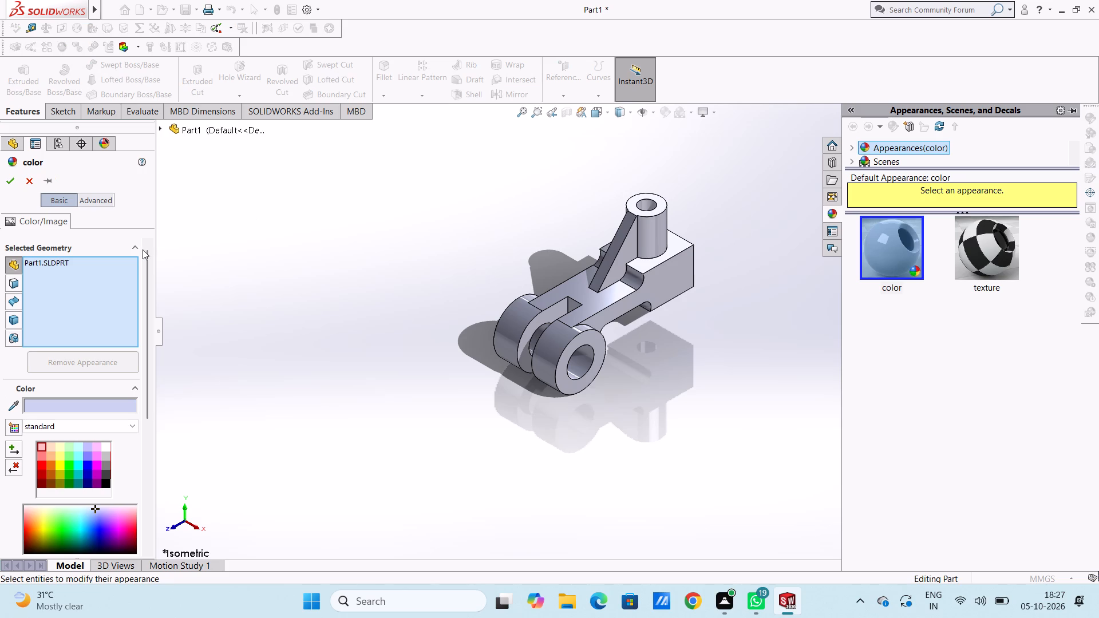
{"action": "left_click", "coordinate": [77, 463]}
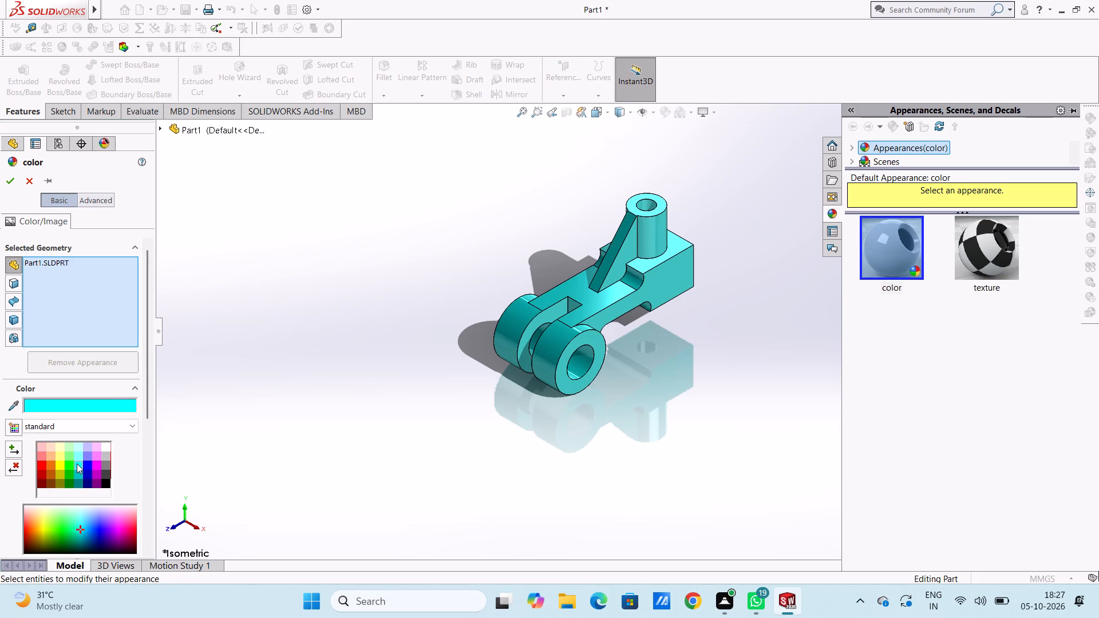
{"action": "left_click", "coordinate": [10, 180]}
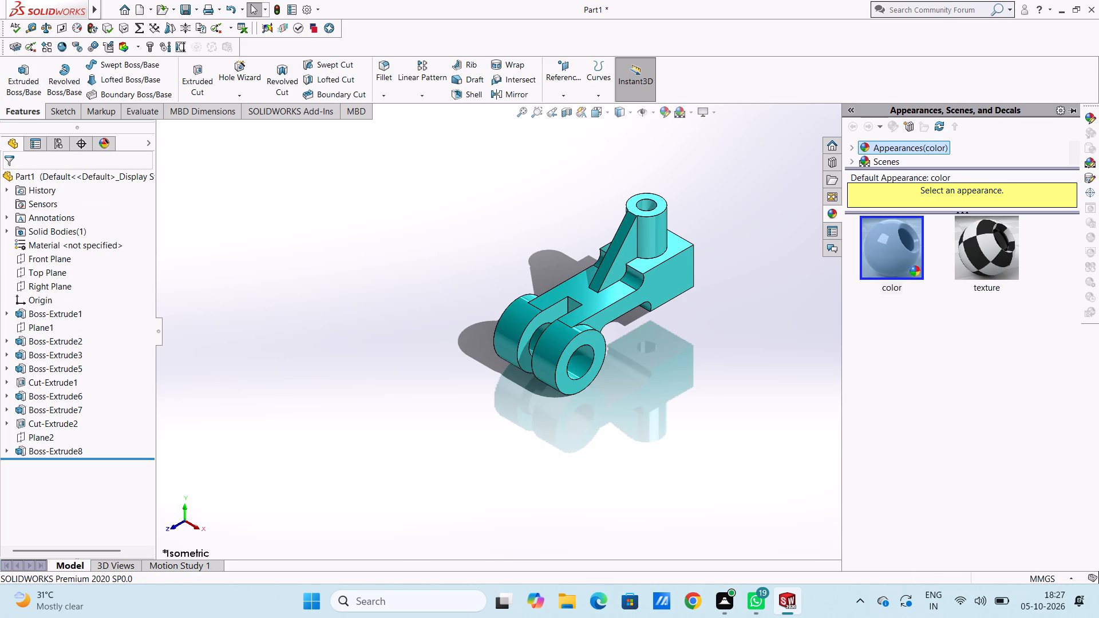
Apply the chromium plate metal appearance to only the bore face of the ring nearest in isometric view.
{"action": "left_click_drag", "start_coordinate": [871, 168], "coordinate": [898, 302]}
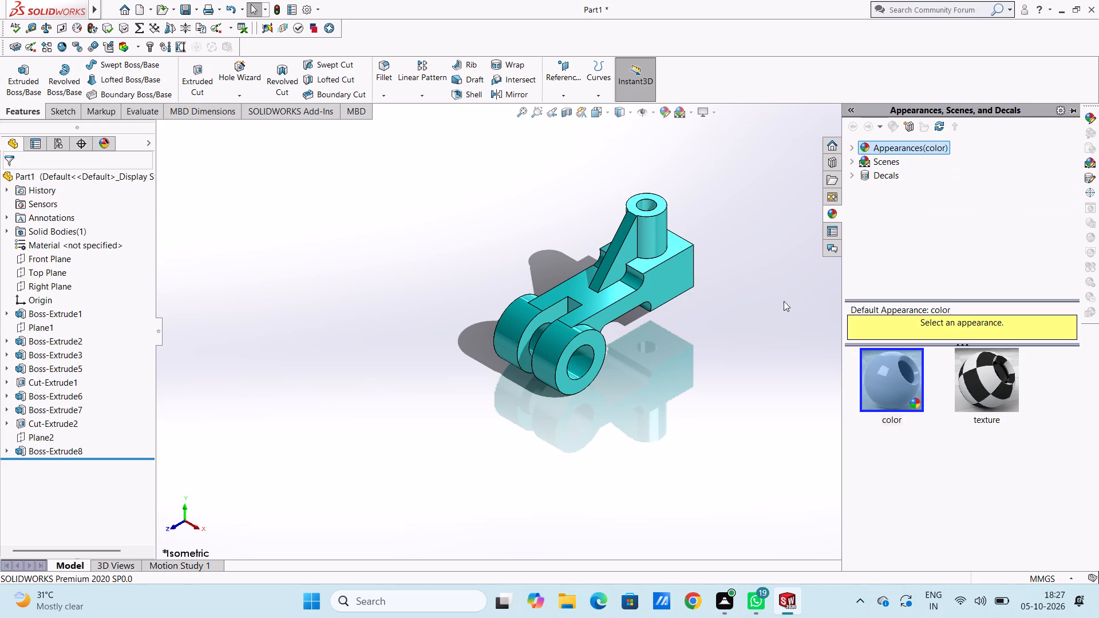
{"action": "scroll", "coordinate": [559, 300], "scroll_direction": "down", "scroll_amount": 1}
{"action": "scroll", "coordinate": [522, 359], "scroll_direction": "down", "scroll_amount": 2}
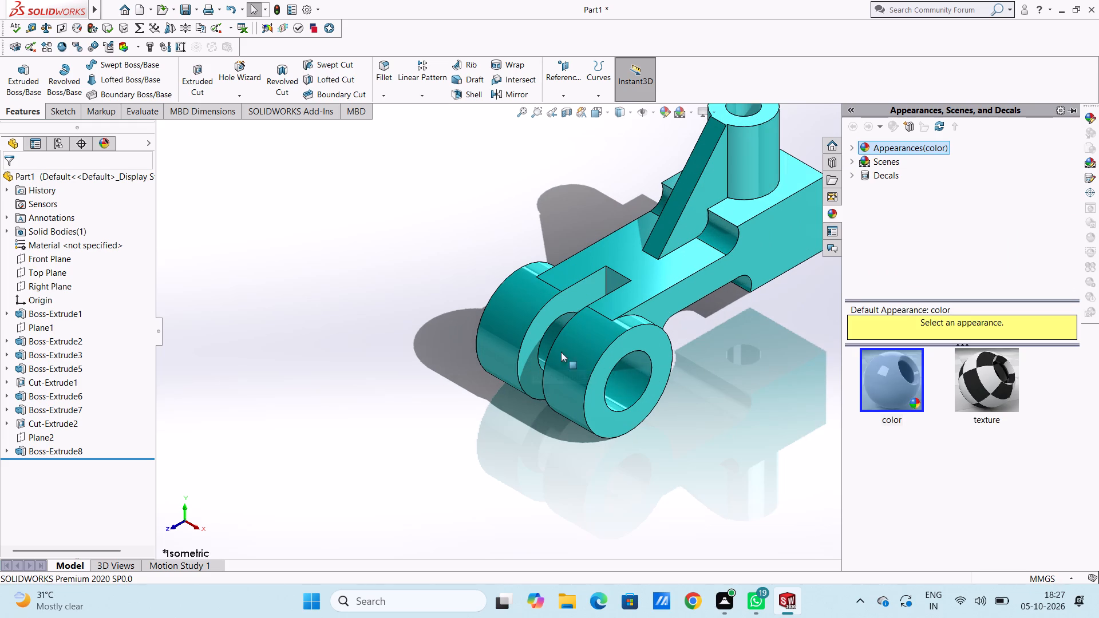
{"action": "left_click", "coordinate": [851, 149]}
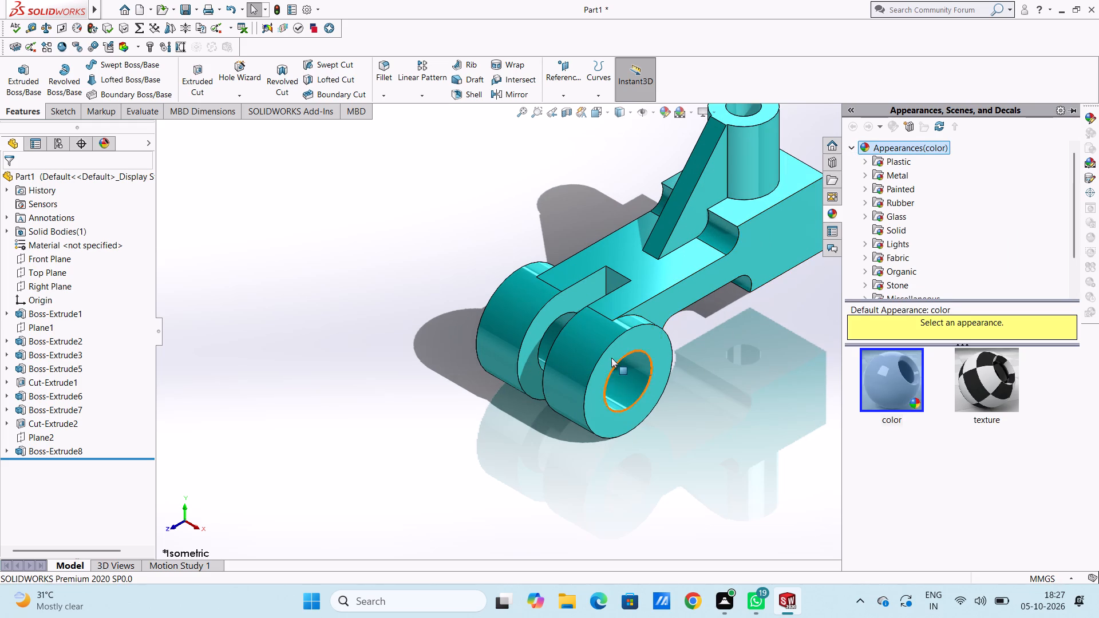
{"action": "scroll", "coordinate": [592, 356], "scroll_direction": "down", "scroll_amount": 3}
{"action": "left_click", "coordinate": [888, 176]}
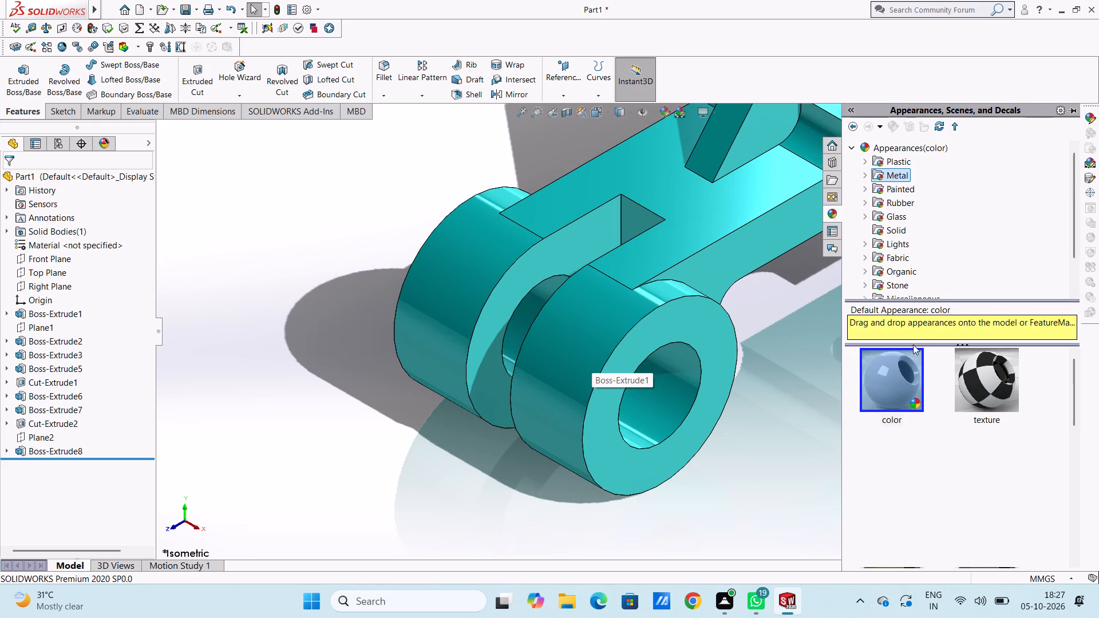
{"action": "left_click_drag", "start_coordinate": [984, 383], "coordinate": [673, 390]}
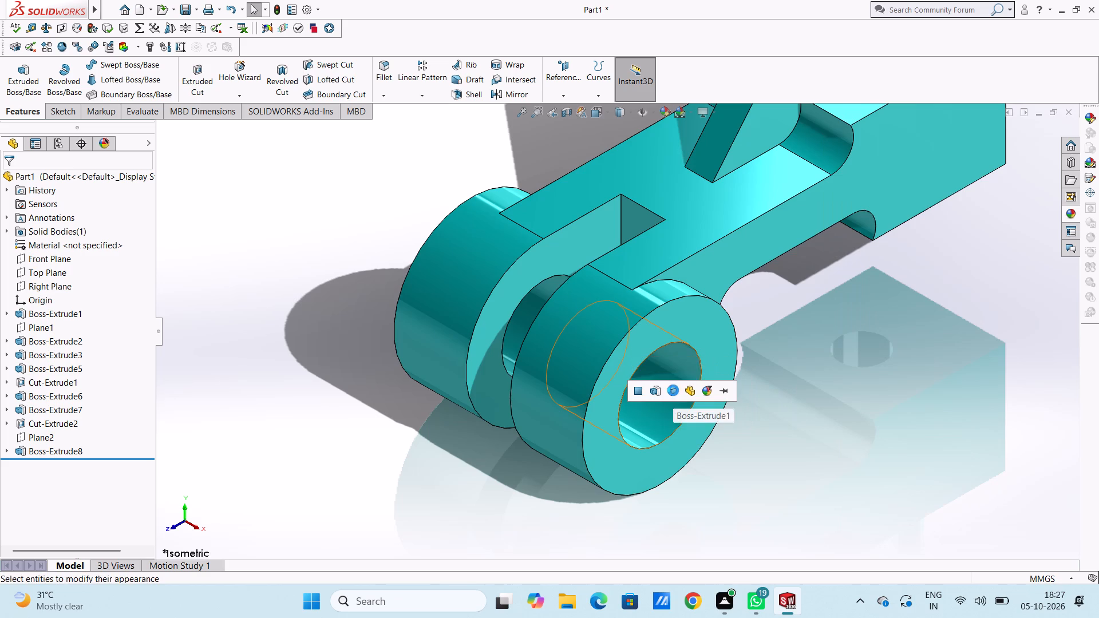
{"action": "left_click", "coordinate": [639, 389]}
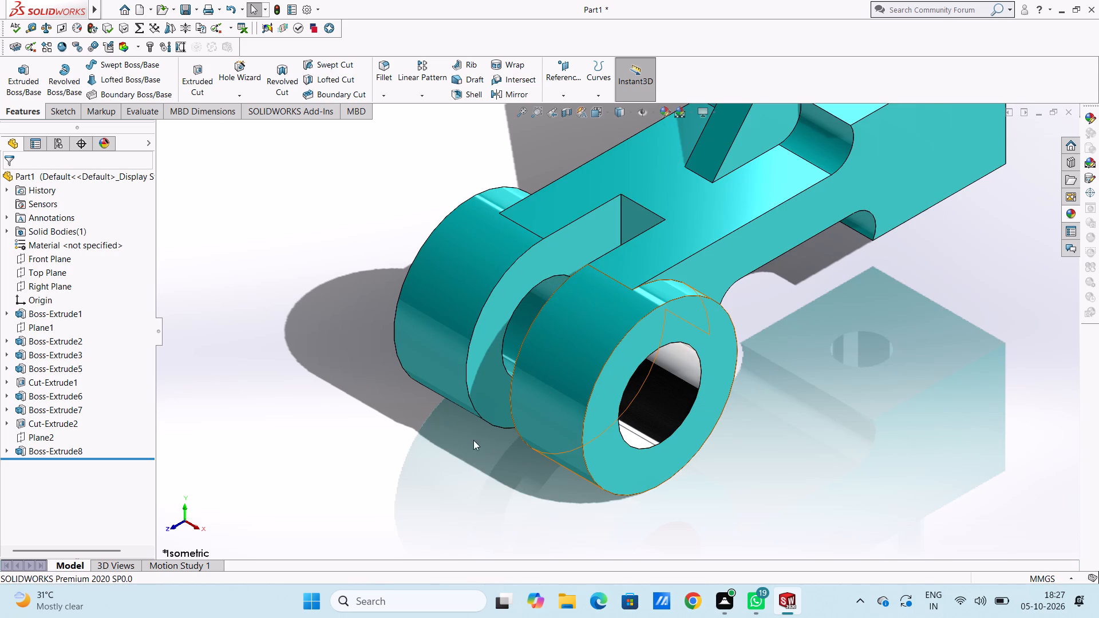
Apply the chromium plate appearance to only the bore face of the second, farther ring.
{"action": "scroll", "coordinate": [527, 282], "scroll_direction": "down", "scroll_amount": 3}
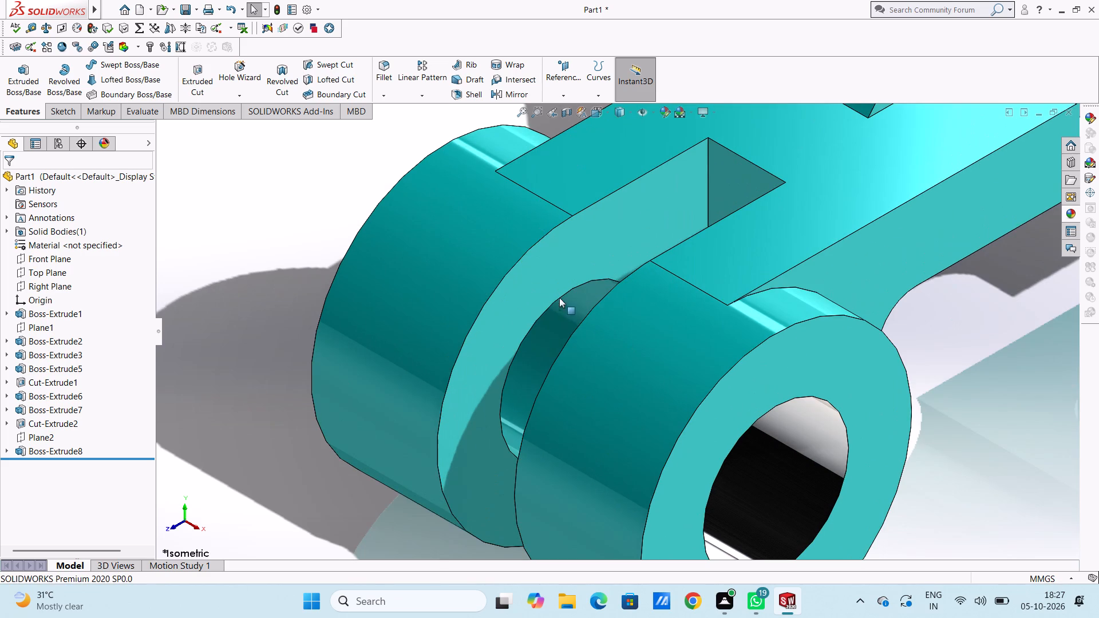
{"action": "left_click", "coordinate": [1066, 216]}
{"action": "left_click_drag", "start_coordinate": [987, 381], "coordinate": [558, 348]}
{"action": "left_click", "coordinate": [558, 348]}
Apply the chromium plate appearance to the farther ring's inner side face, which borders the slot between the rings.
{"action": "scroll", "coordinate": [549, 360], "scroll_direction": "up", "scroll_amount": 4}
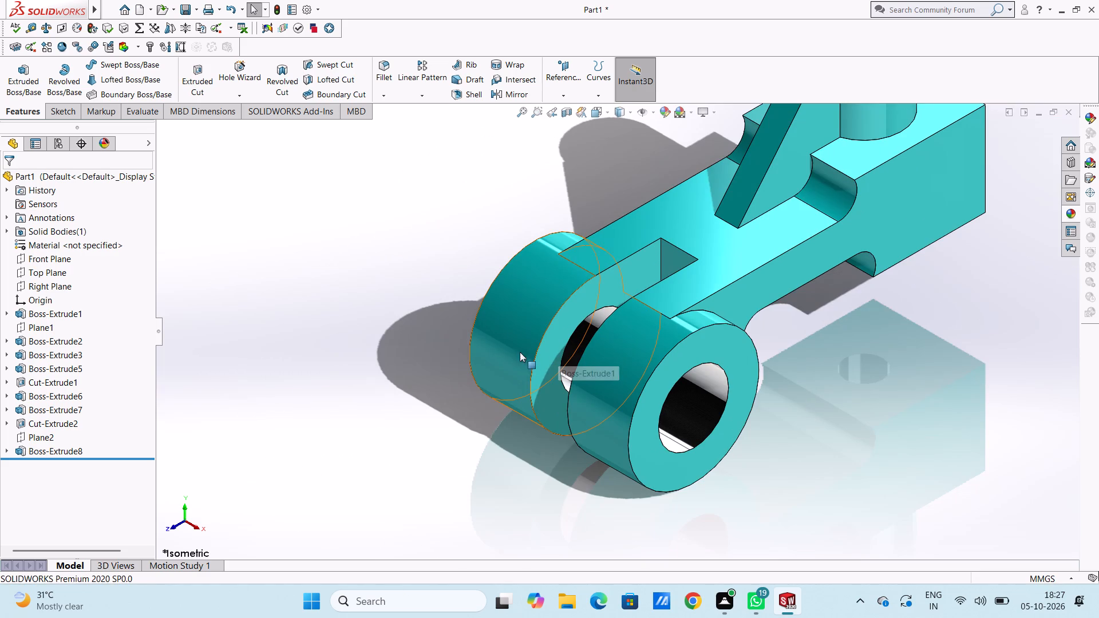
{"action": "scroll", "coordinate": [322, 344], "scroll_direction": "up", "scroll_amount": 1}
{"action": "middle_click_drag", "start_coordinate": [426, 334], "coordinate": [427, 334]}
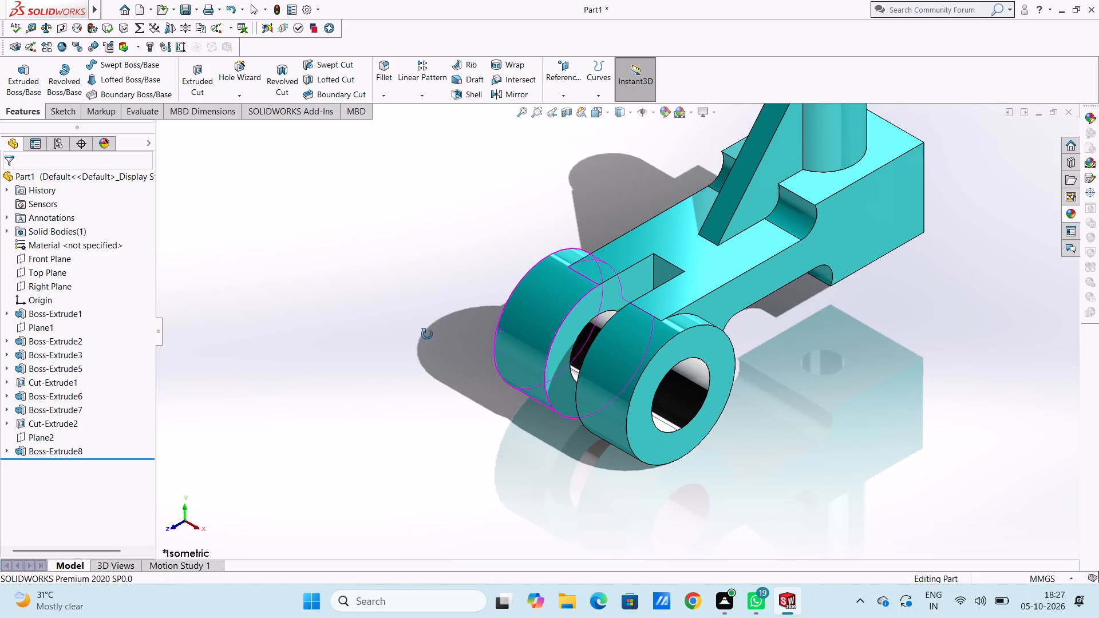
{"action": "middle_click_drag", "start_coordinate": [427, 334], "coordinate": [427, 304]}
{"action": "scroll", "coordinate": [649, 300], "scroll_direction": "down", "scroll_amount": 4}
{"action": "middle_click_drag", "start_coordinate": [630, 300], "coordinate": [643, 309]}
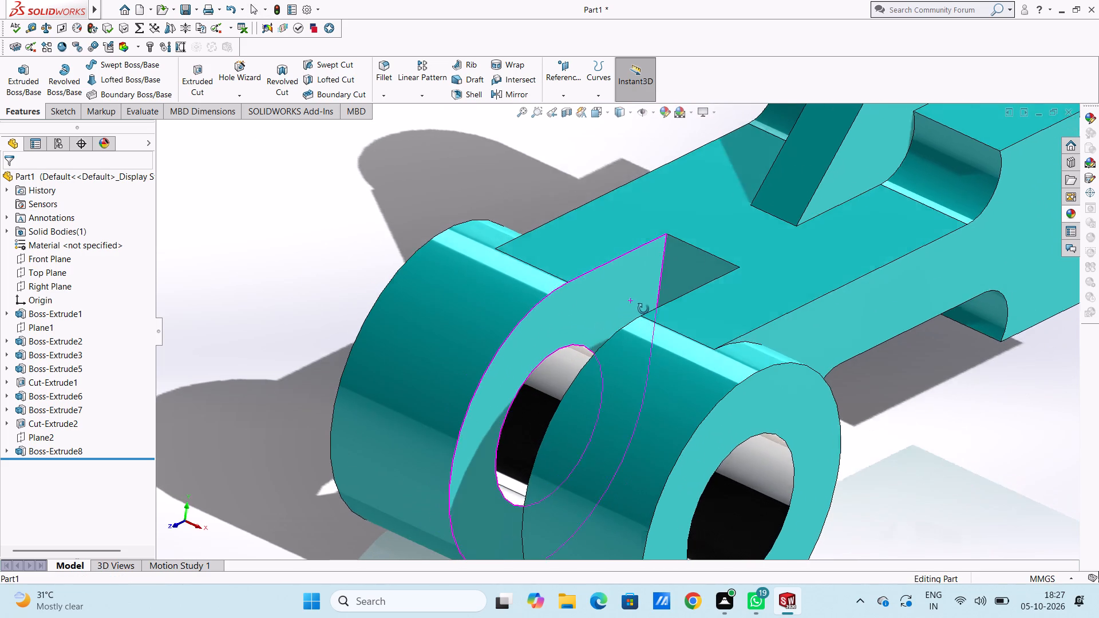
{"action": "middle_click_drag", "start_coordinate": [643, 309], "coordinate": [644, 310]}
{"action": "scroll", "coordinate": [626, 292], "scroll_direction": "down", "scroll_amount": 2}
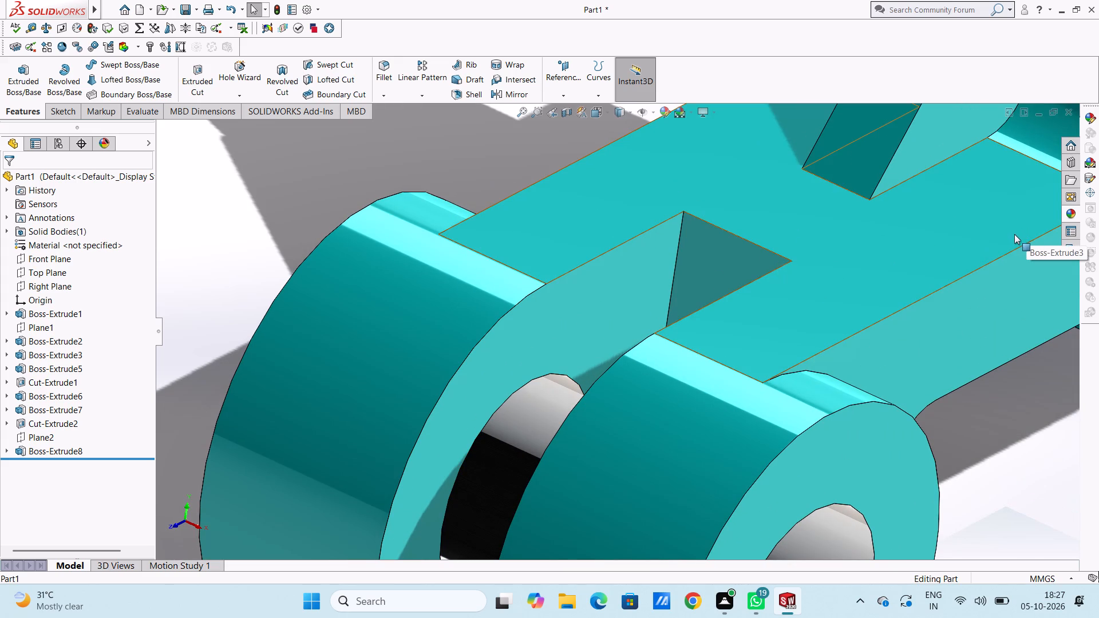
{"action": "left_click", "coordinate": [1066, 208]}
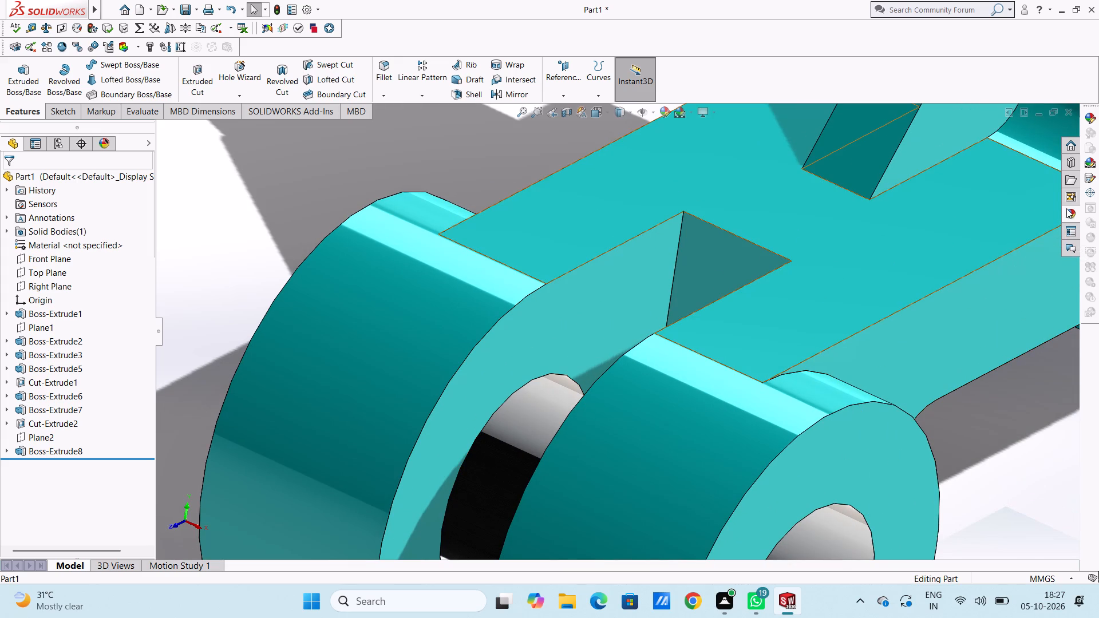
{"action": "left_click_drag", "start_coordinate": [998, 378], "coordinate": [624, 288]}
{"action": "left_click", "coordinate": [624, 288]}
Apply the chromium plate appearance to only the end face of the slot in the arm.
{"action": "scroll", "coordinate": [619, 297], "scroll_direction": "up", "scroll_amount": 7}
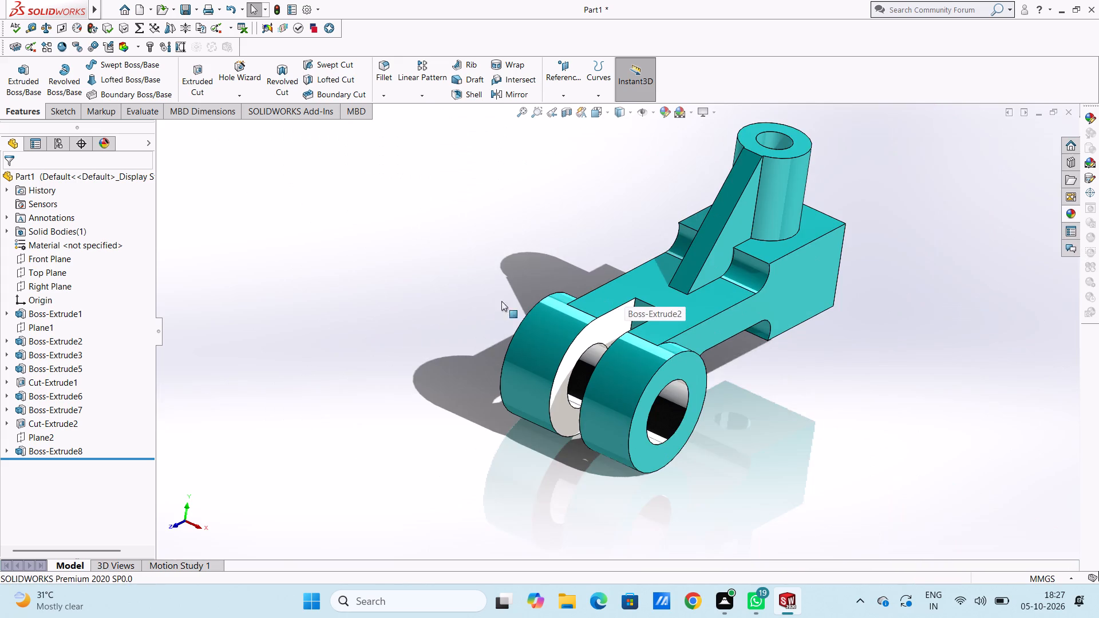
{"action": "middle_click_drag", "start_coordinate": [463, 303], "coordinate": [503, 321]}
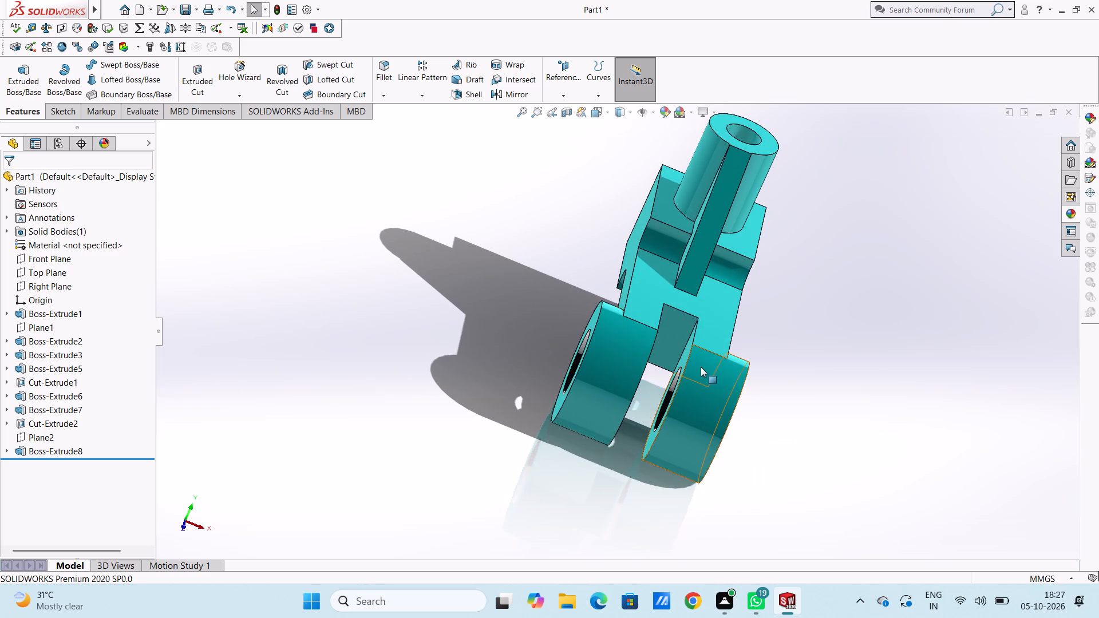
{"action": "scroll", "coordinate": [698, 359], "scroll_direction": "down", "scroll_amount": 3}
{"action": "left_click", "coordinate": [1073, 213]}
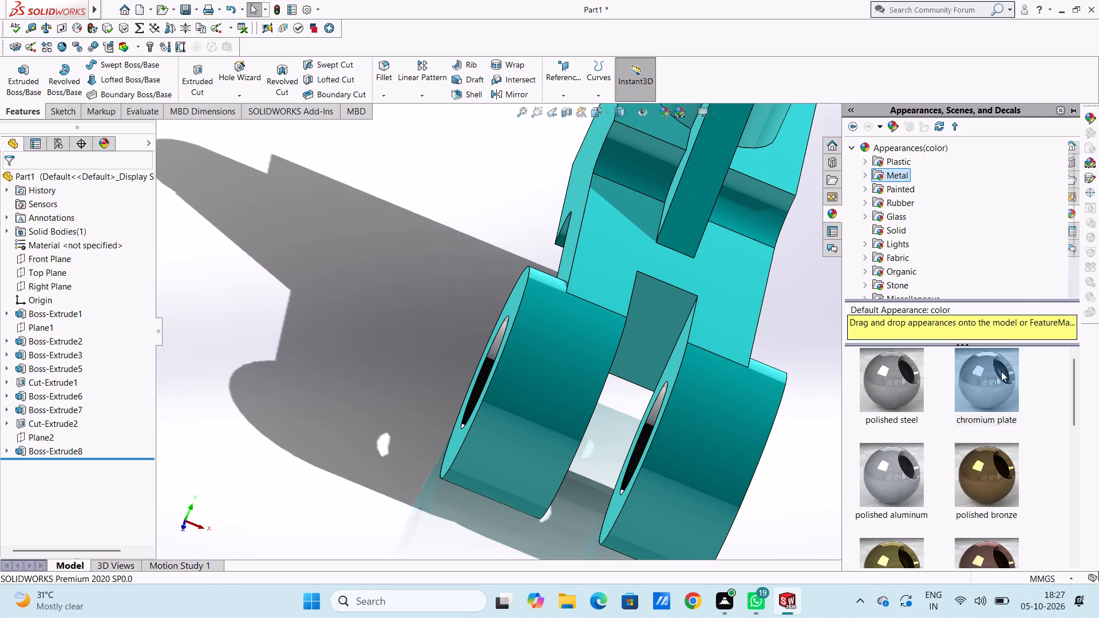
{"action": "left_click_drag", "start_coordinate": [993, 385], "coordinate": [682, 314]}
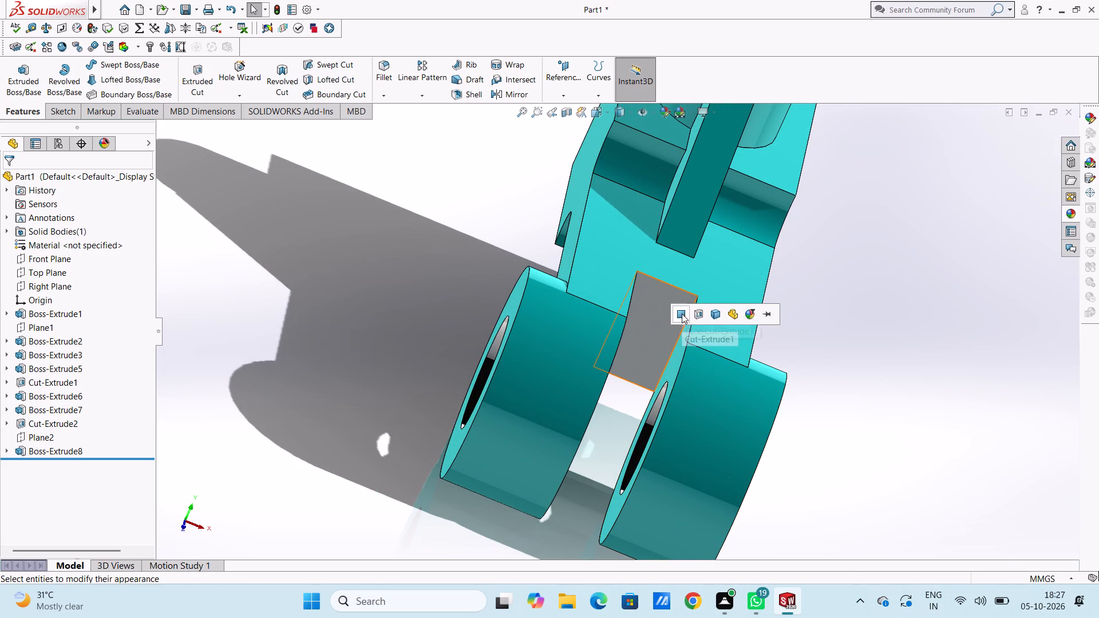
{"action": "left_click", "coordinate": [682, 314]}
Apply the chromium plate appearance to the other ring's inner side face, on the opposite side of the slot.
{"action": "scroll", "coordinate": [613, 400], "scroll_direction": "up", "scroll_amount": 2}
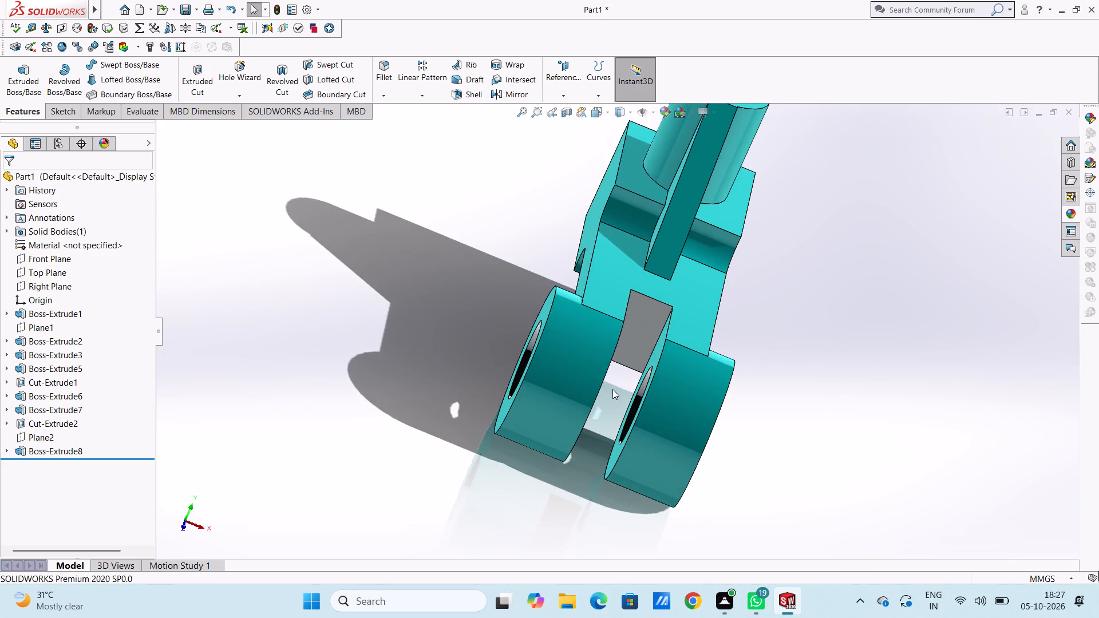
{"action": "middle_click_drag", "start_coordinate": [613, 390], "coordinate": [652, 382]}
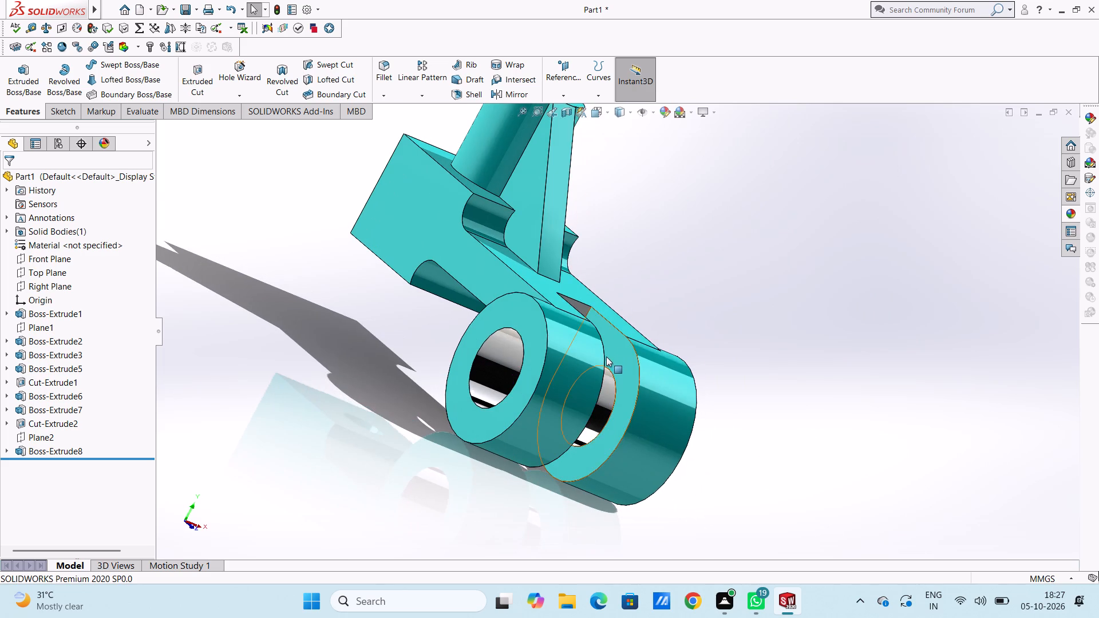
{"action": "scroll", "coordinate": [610, 356], "scroll_direction": "down", "scroll_amount": 4}
{"action": "left_click", "coordinate": [1064, 215]}
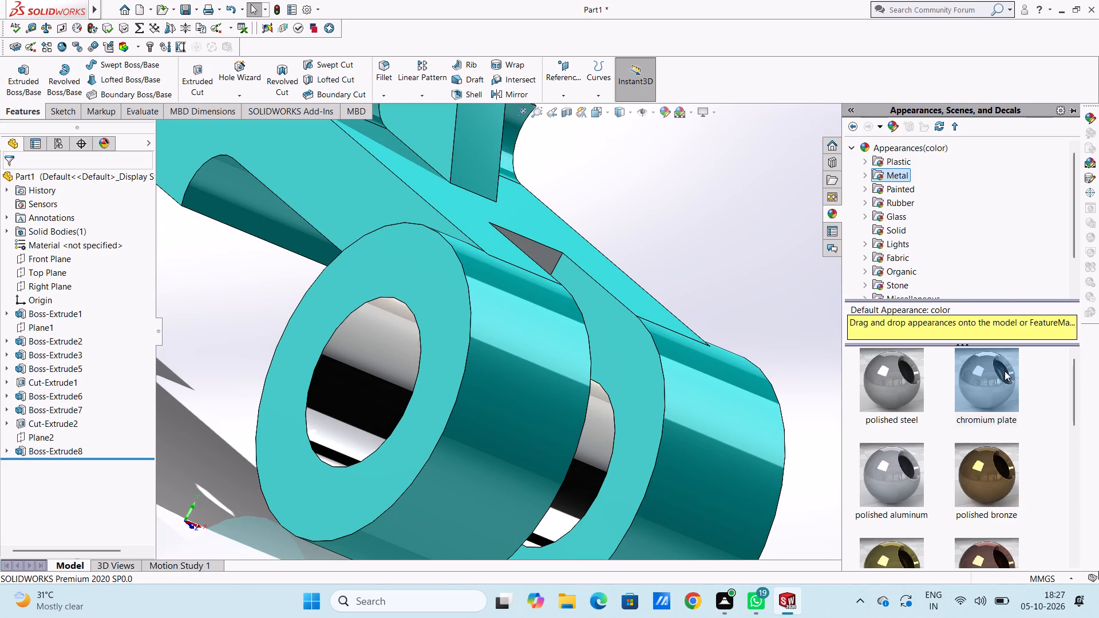
{"action": "left_click_drag", "start_coordinate": [1005, 371], "coordinate": [649, 338]}
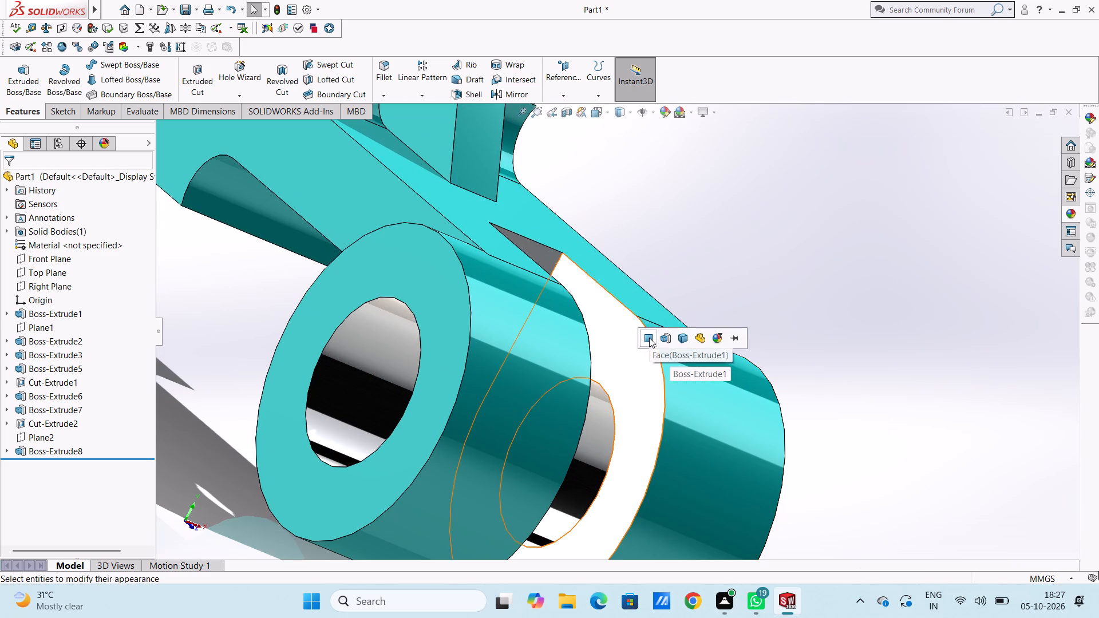
{"action": "left_click", "coordinate": [649, 338]}
Apply the chromium plate appearance to only the bore face of the upright boss.
{"action": "scroll", "coordinate": [857, 359], "scroll_direction": "up", "scroll_amount": 4}
{"action": "middle_click_drag", "start_coordinate": [843, 385], "coordinate": [792, 349]}
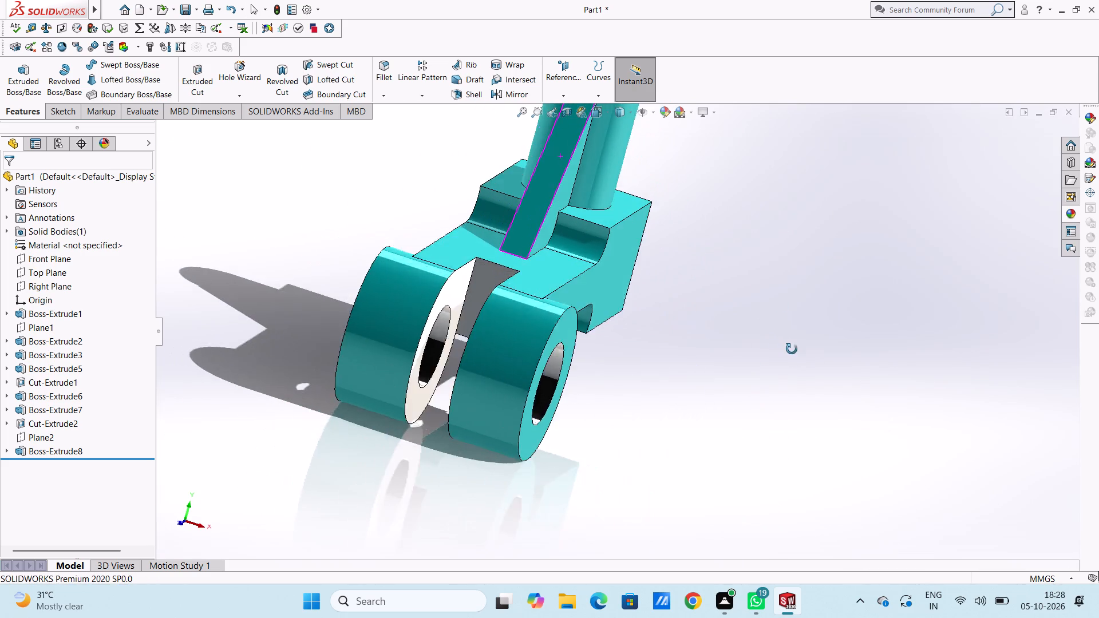
{"action": "middle_click_drag", "start_coordinate": [792, 349], "coordinate": [802, 355]}
{"action": "key", "text": "Escape"}
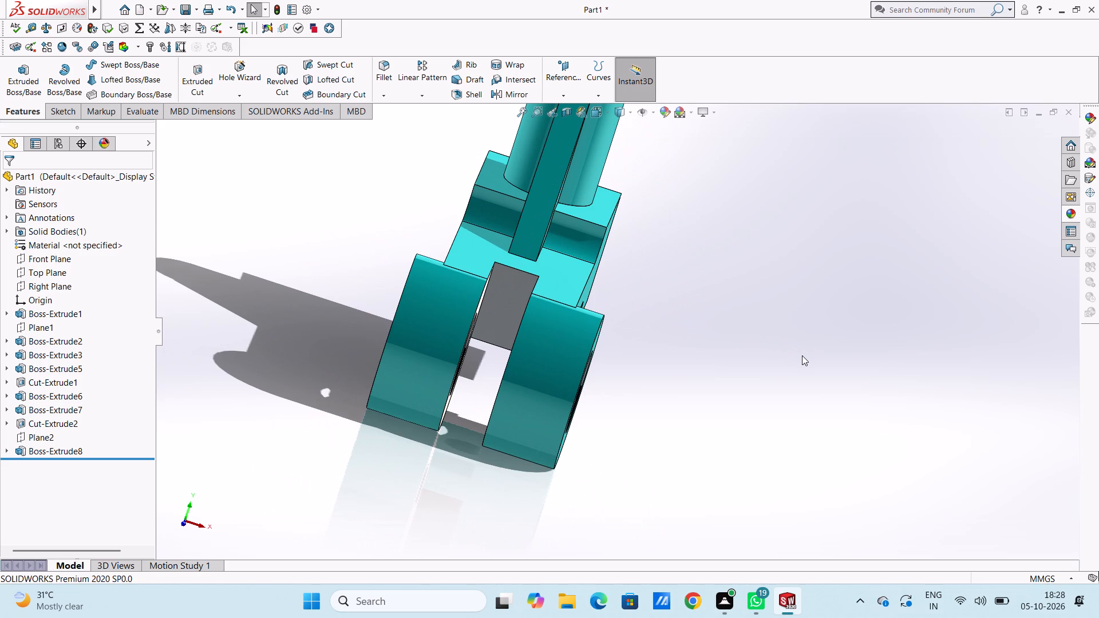
{"action": "key", "text": "ctrl+7"}
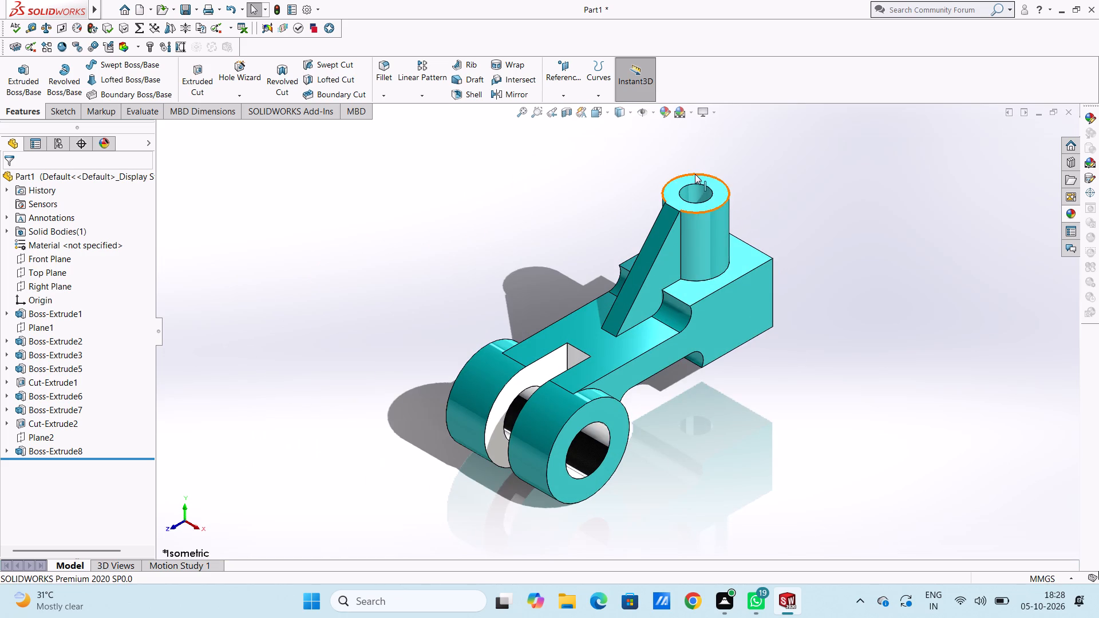
{"action": "scroll", "coordinate": [695, 175], "scroll_direction": "down", "scroll_amount": 4}
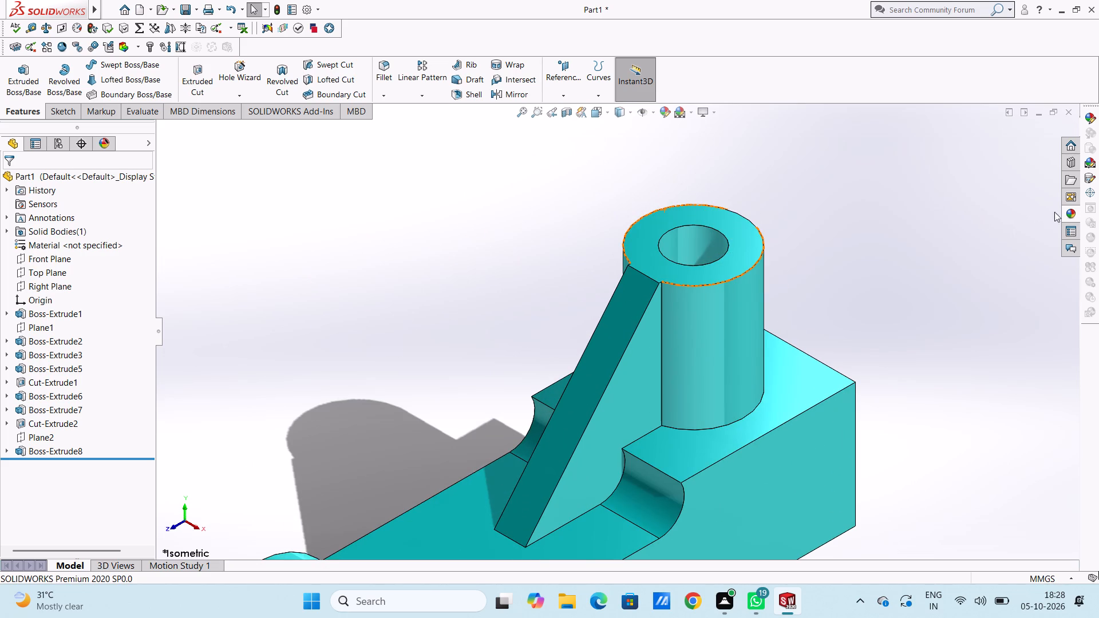
{"action": "left_click", "coordinate": [1068, 211]}
{"action": "left_click_drag", "start_coordinate": [991, 387], "coordinate": [703, 232]}
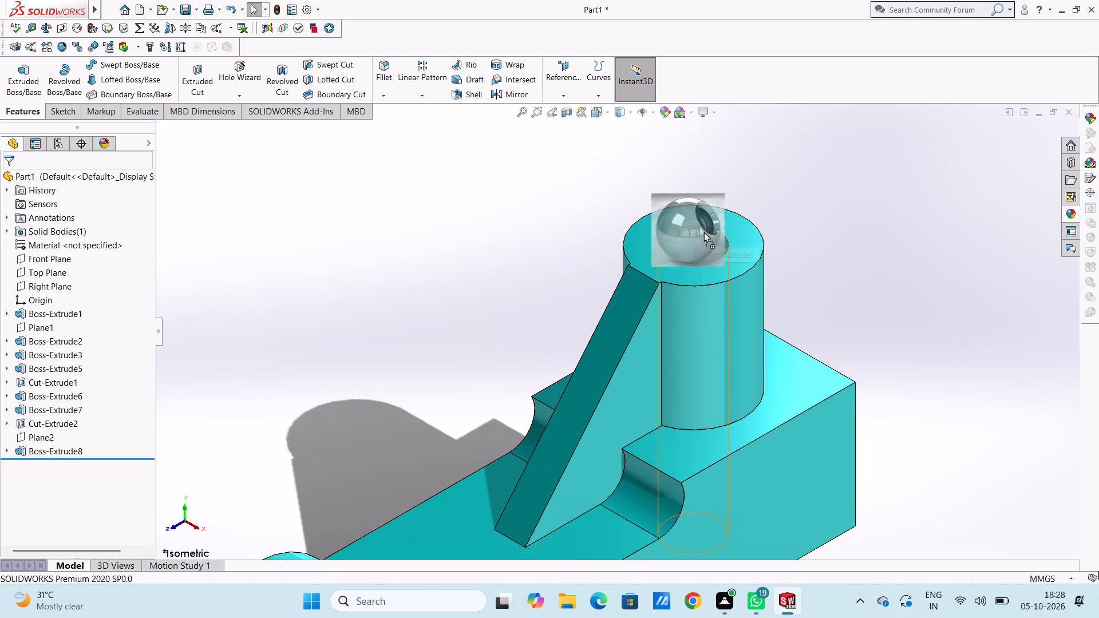
{"action": "left_click_drag", "start_coordinate": [703, 232], "coordinate": [707, 239]}
{"action": "left_click", "coordinate": [707, 239]}
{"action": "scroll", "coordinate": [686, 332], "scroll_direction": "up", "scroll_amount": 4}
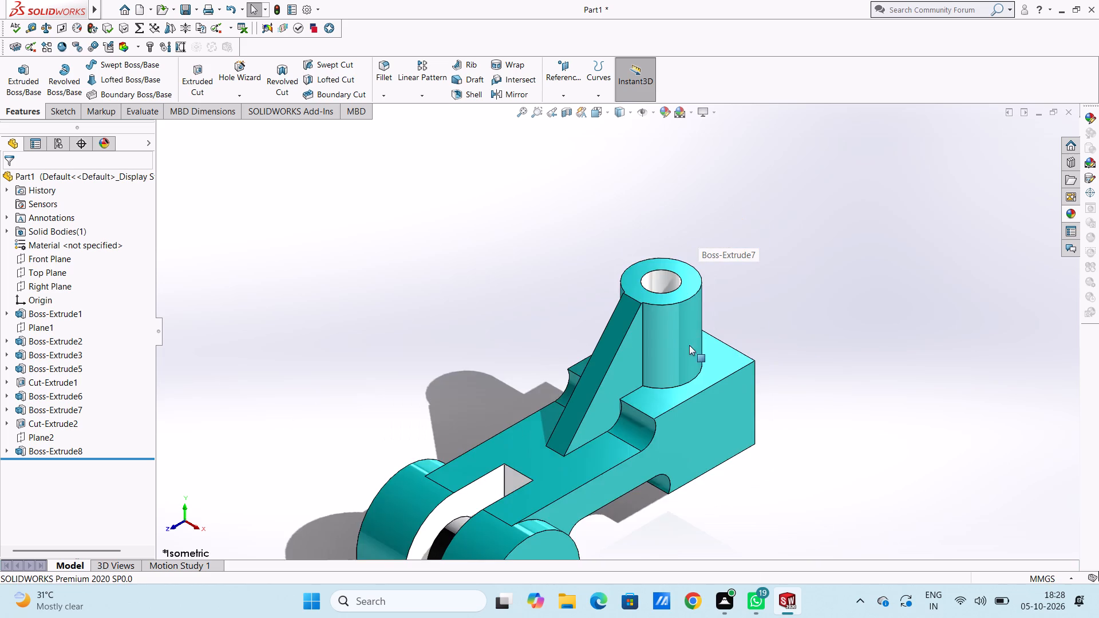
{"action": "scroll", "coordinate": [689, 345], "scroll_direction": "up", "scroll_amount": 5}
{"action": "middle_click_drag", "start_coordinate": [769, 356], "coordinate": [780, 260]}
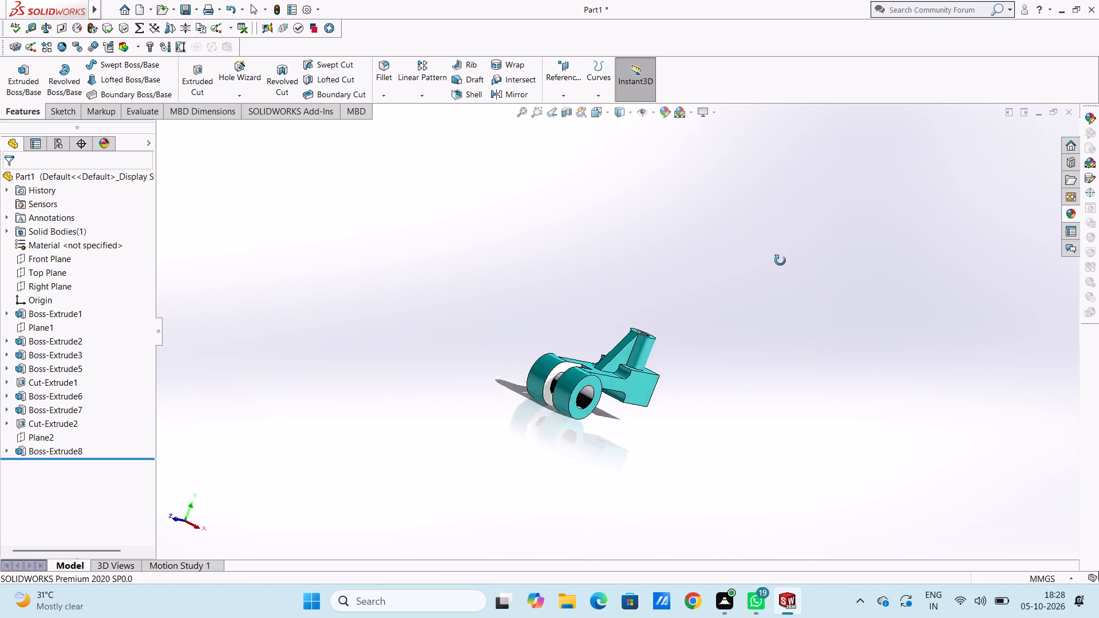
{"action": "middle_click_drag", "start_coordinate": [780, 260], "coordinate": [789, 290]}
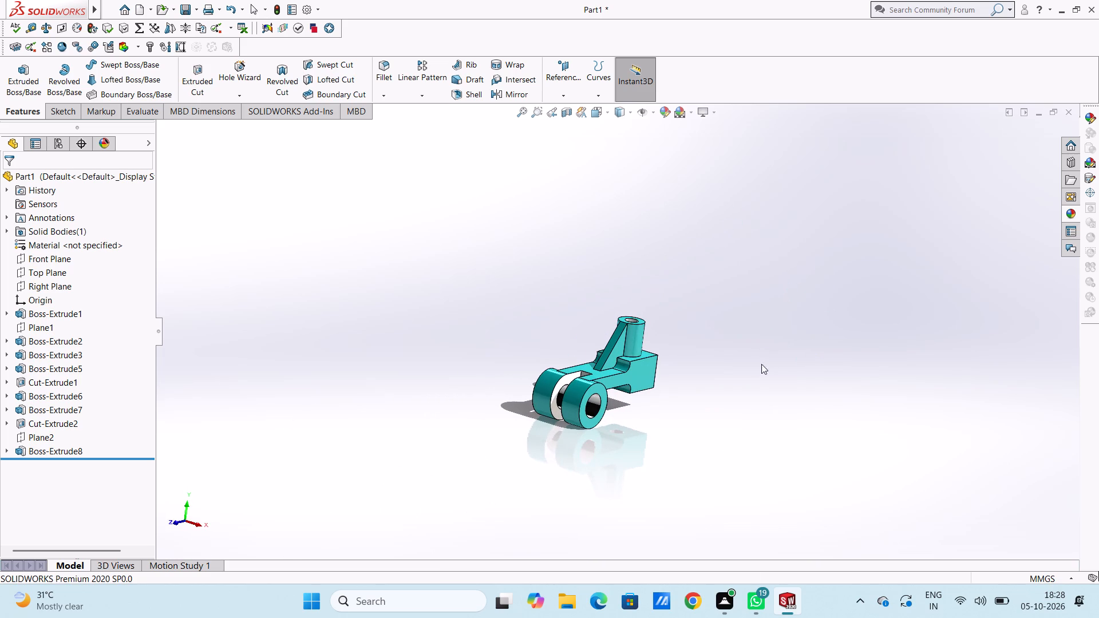
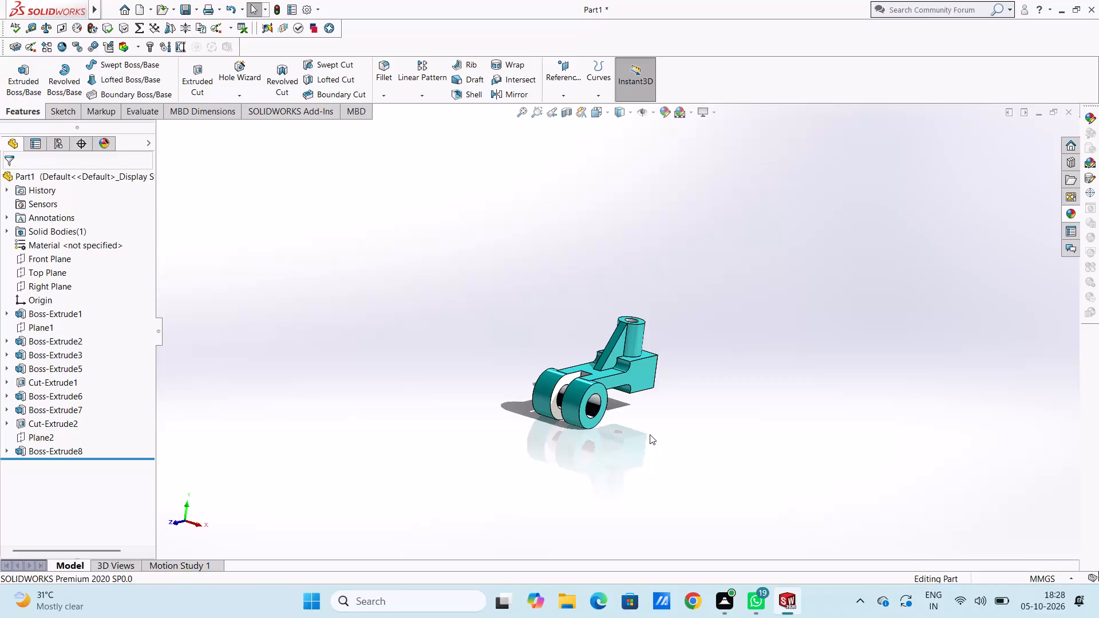
Save the part in the Documents folder as a SOLIDWORKS Part named "forked clevis arm with top pivot boss".
{"action": "key", "text": "Escape"}
{"action": "key", "text": "Escape"}
{"action": "middle_click_drag", "start_coordinate": [650, 434], "coordinate": [672, 446]}
{"action": "scroll", "coordinate": [672, 446], "scroll_direction": "up", "scroll_amount": 1}
{"action": "key", "text": "ctrl+7"}
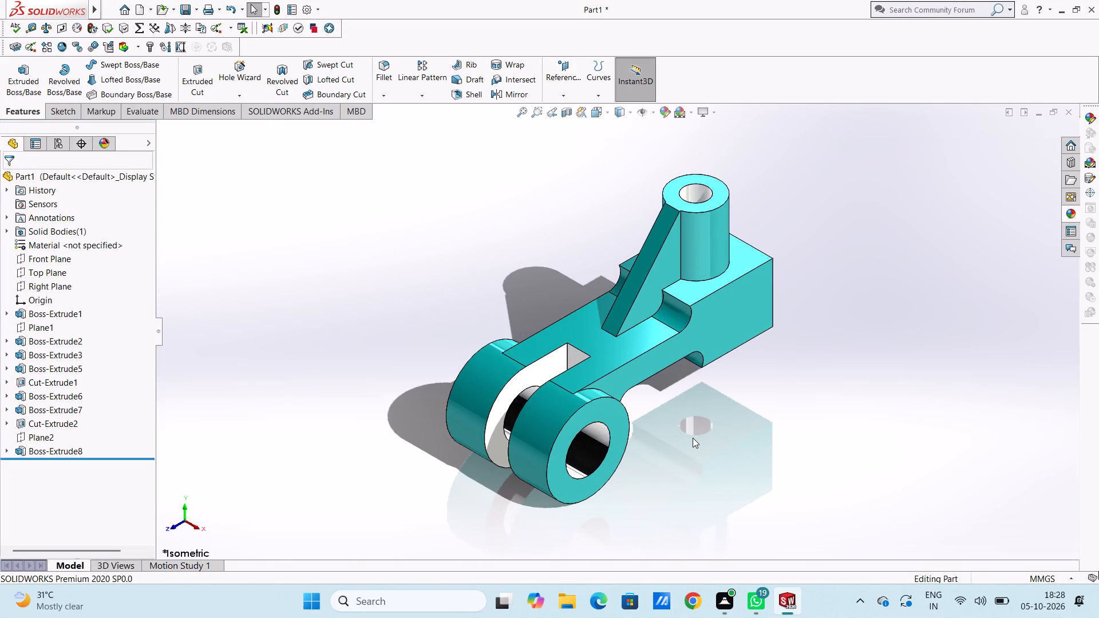
{"action": "key", "text": "ctrl+s"}
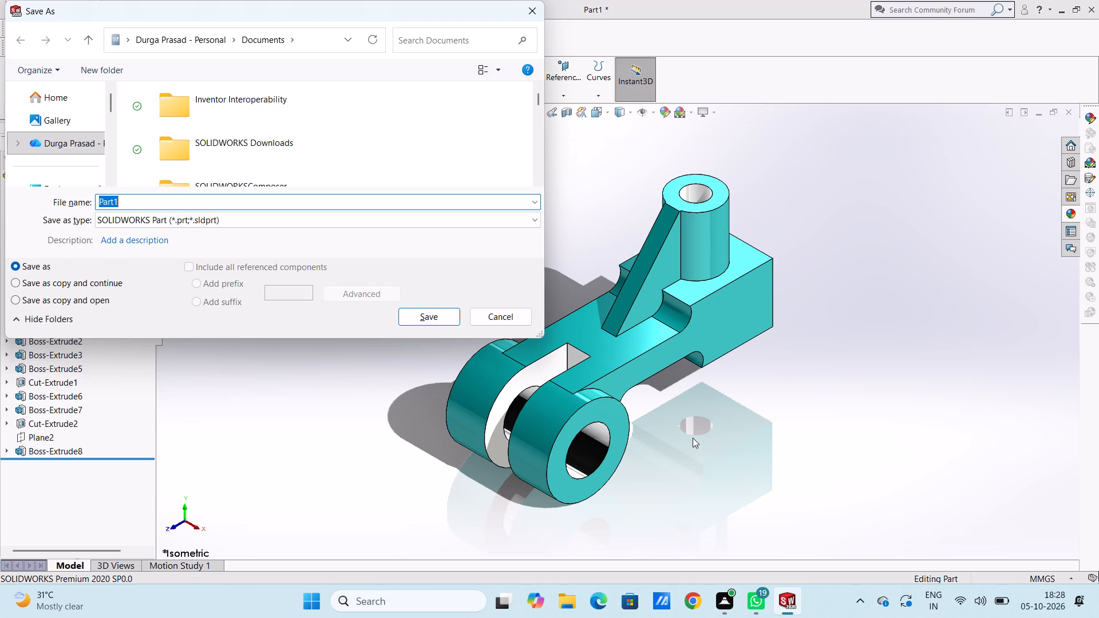
{"action": "type", "text": "fo"}
{"action": "type", "text": "rked"}
{"action": "key", "text": "space"}
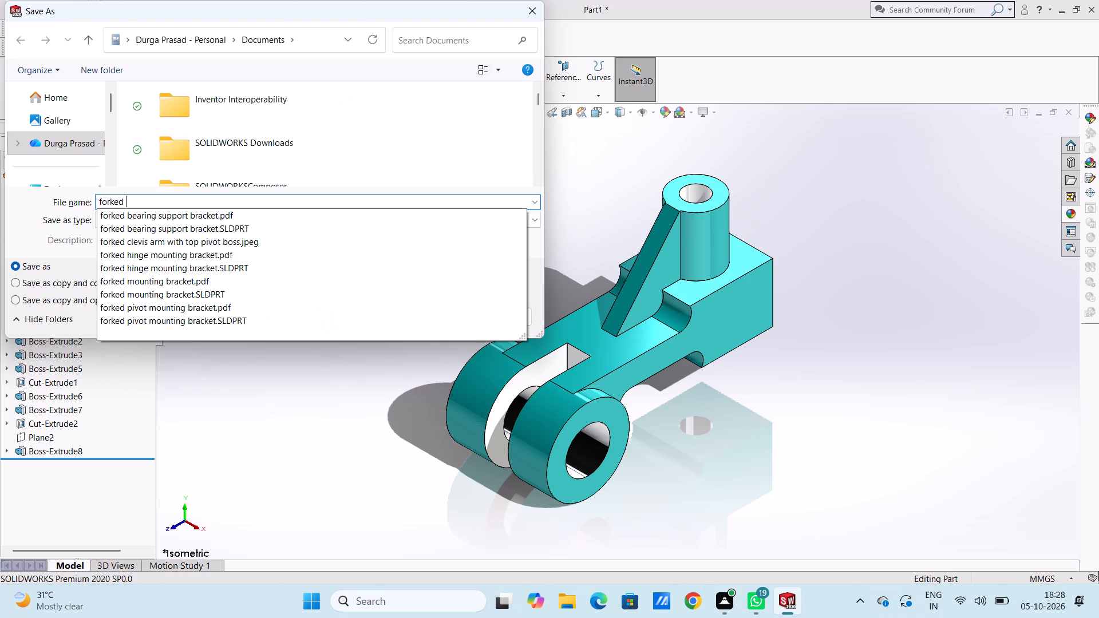
{"action": "type", "text": "clevis"}
{"action": "key", "text": "space"}
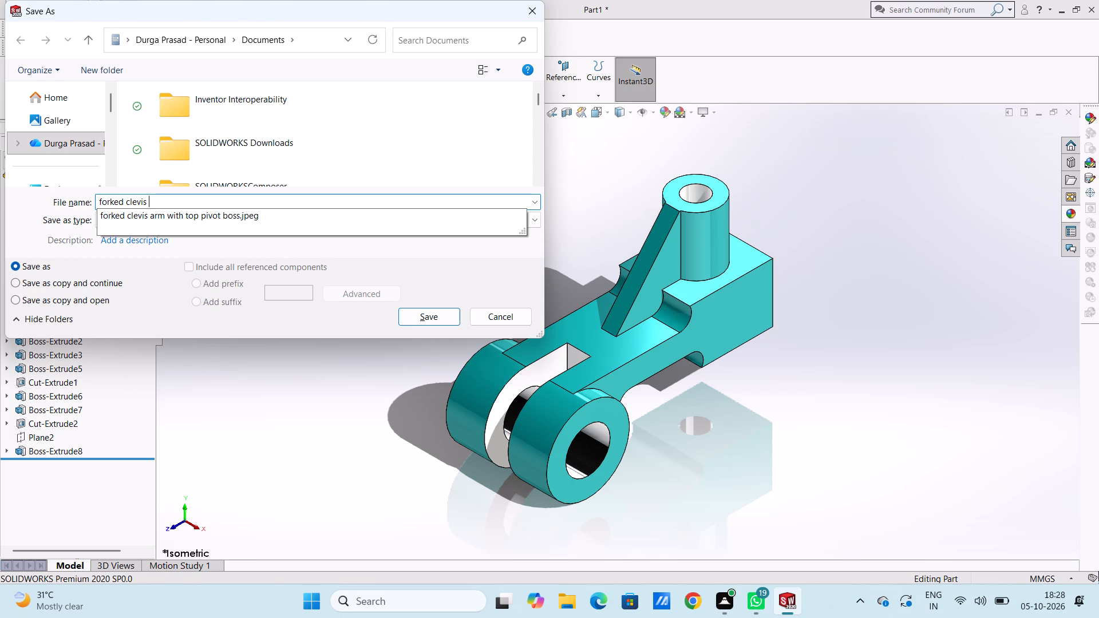
{"action": "type", "text": "ar"}
{"action": "type", "text": "m"}
{"action": "key", "text": "space"}
{"action": "type", "text": "with"}
{"action": "key", "text": "space"}
{"action": "type", "text": "top pivot"}
{"action": "key", "text": "space"}
{"action": "type", "text": "boss"}
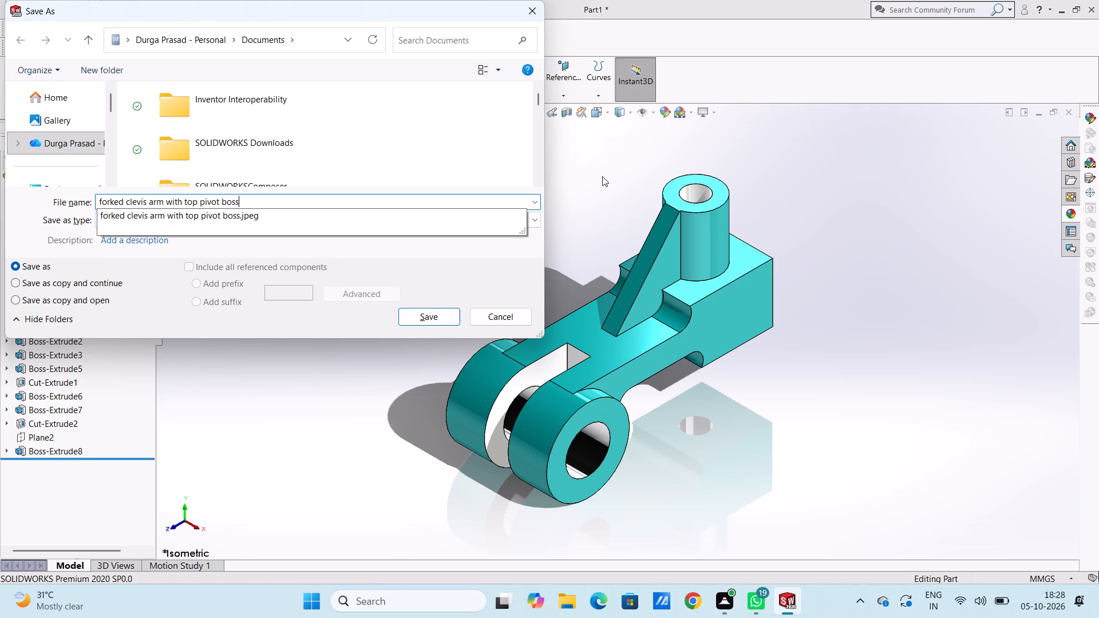
{"action": "left_click", "coordinate": [428, 316]}
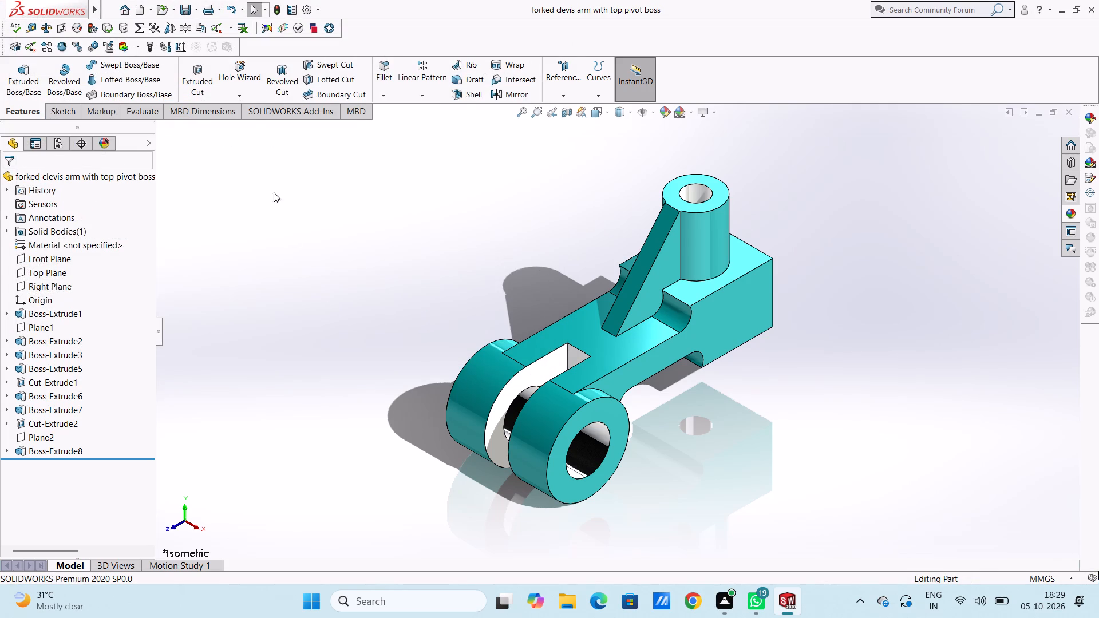
Save a PDF copy of the part in the Documents folder, keeping the name "forked clevis arm with top pivot boss".
{"action": "left_click", "coordinate": [194, 9]}
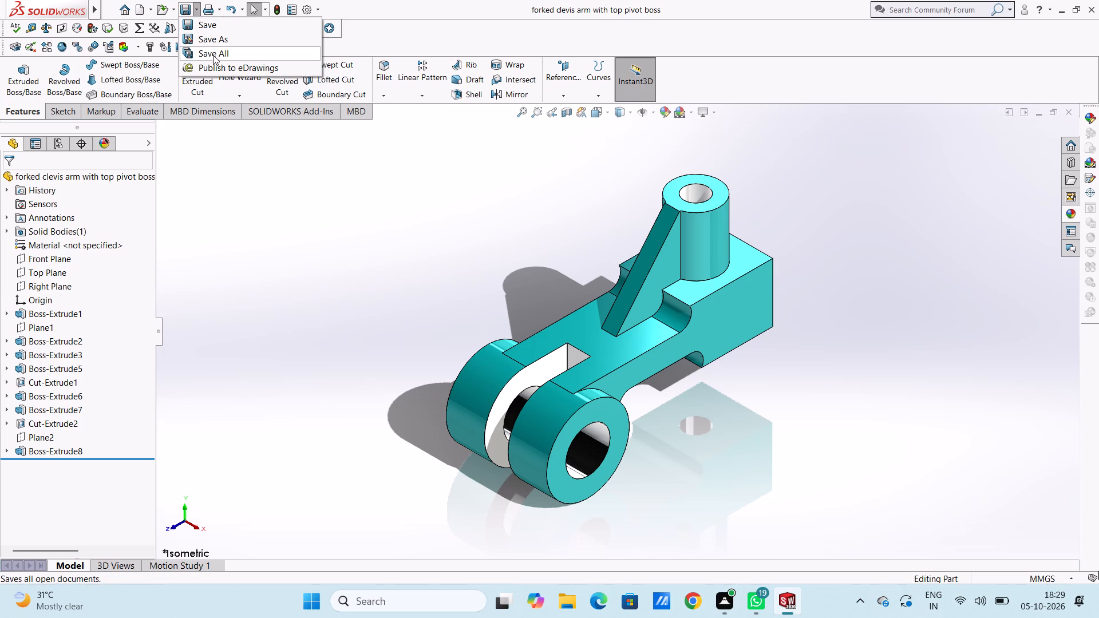
{"action": "left_click", "coordinate": [218, 38]}
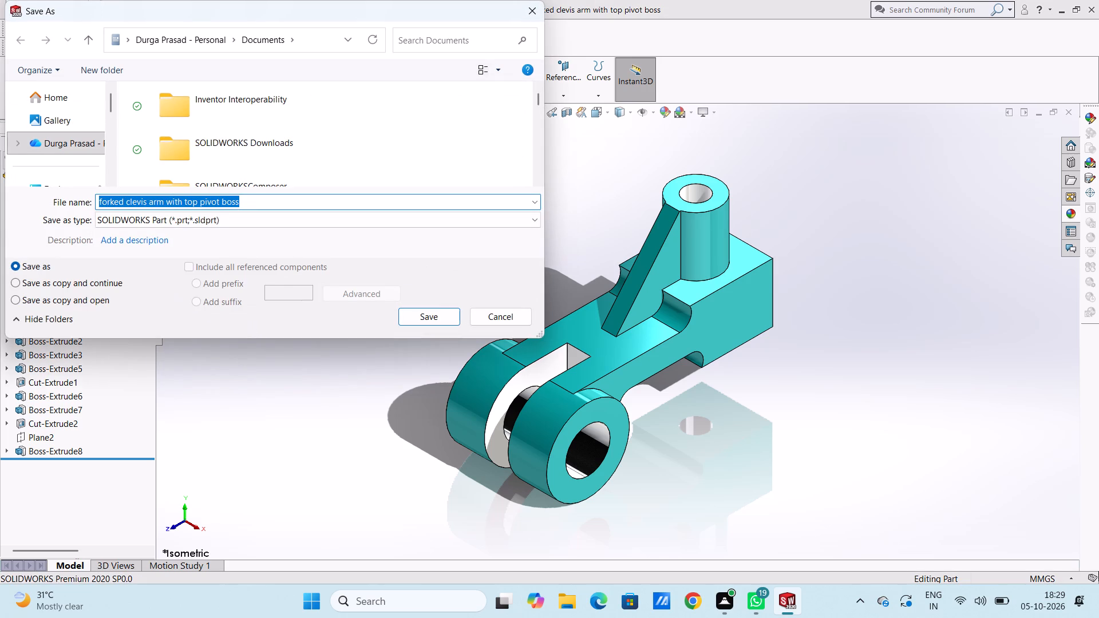
{"action": "left_click", "coordinate": [311, 219]}
{"action": "left_click", "coordinate": [302, 316]}
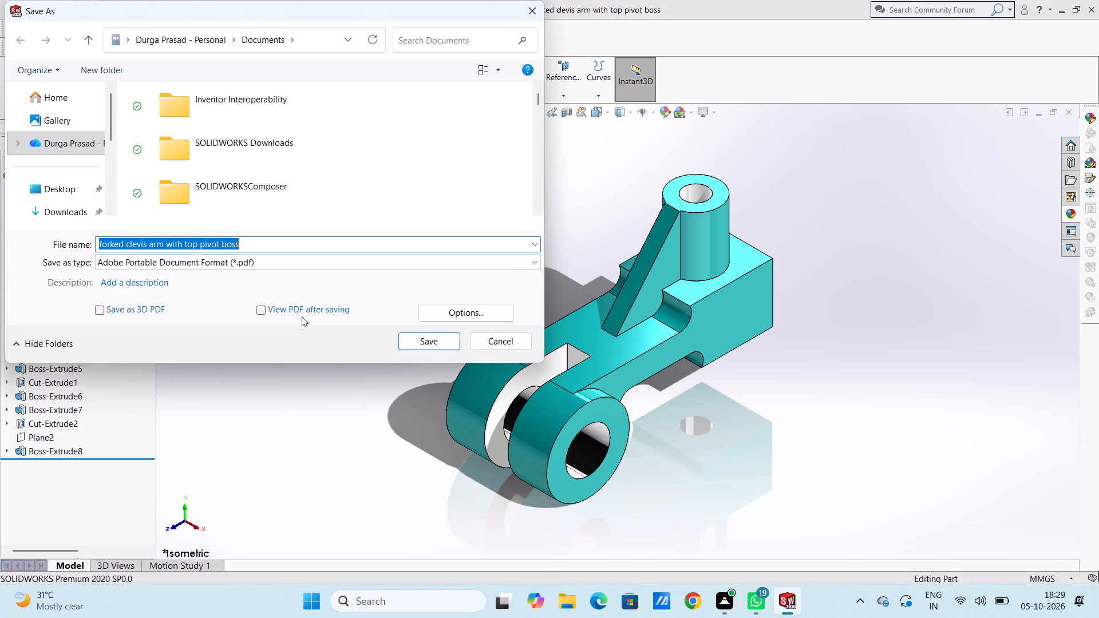
{"action": "left_click", "coordinate": [414, 341]}
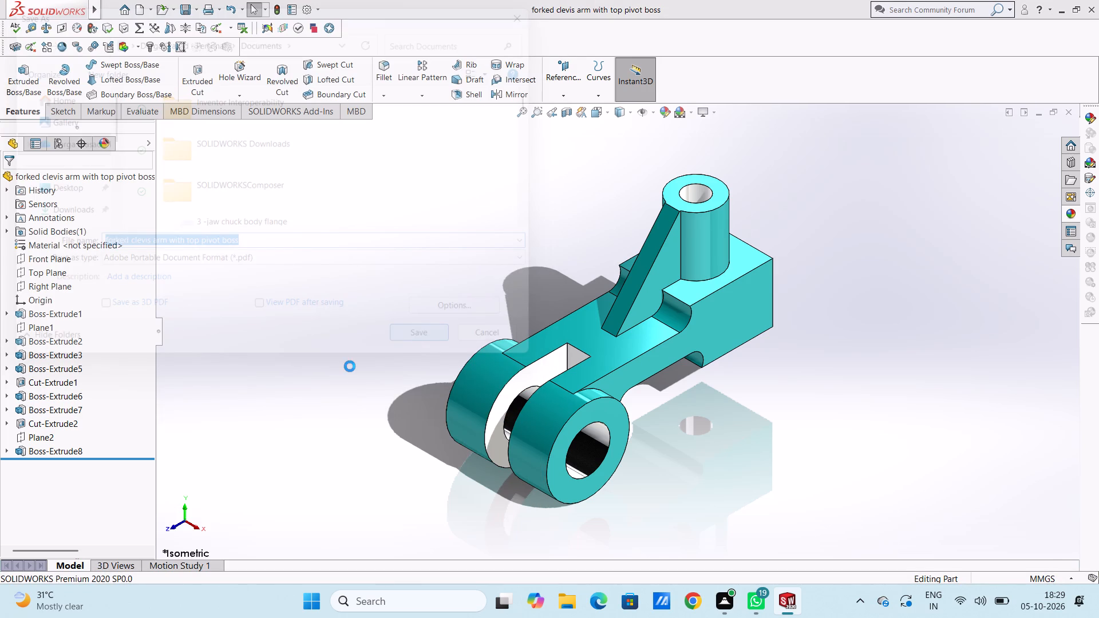